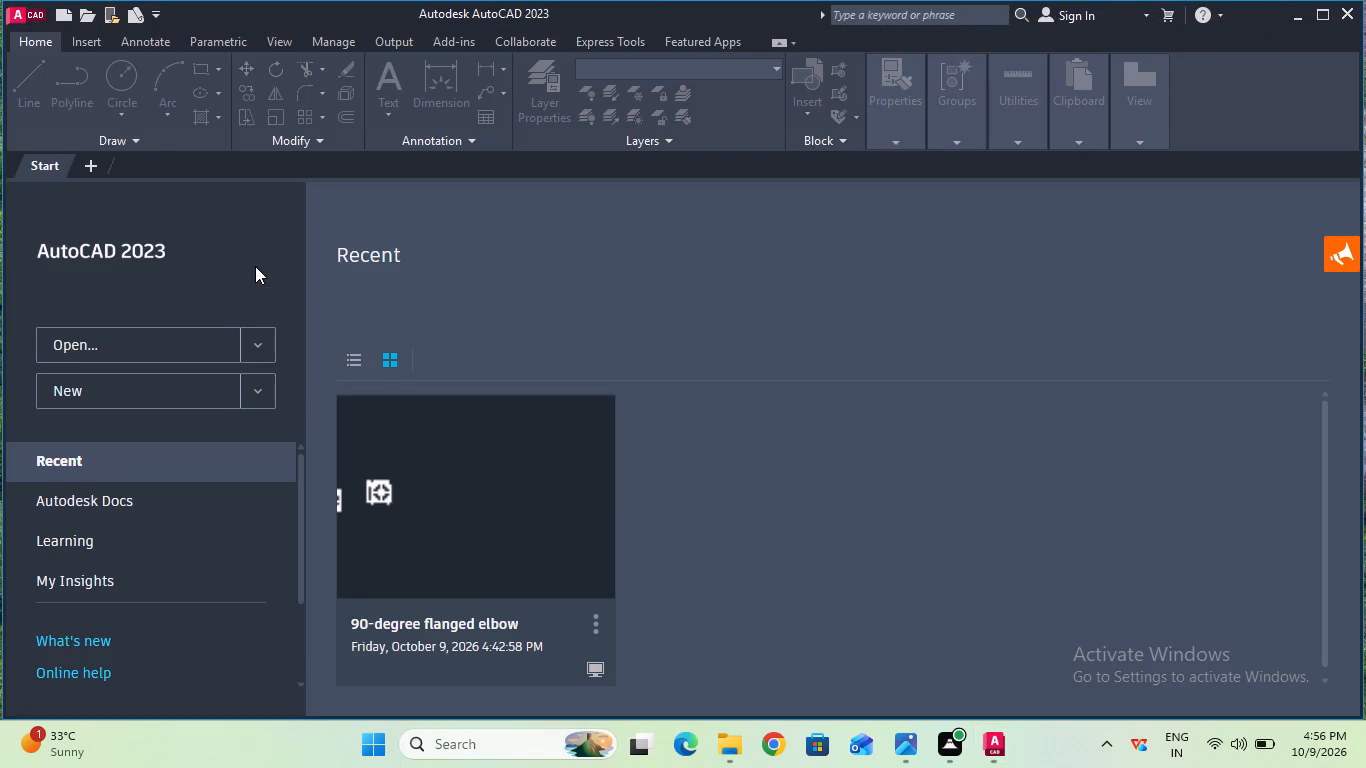
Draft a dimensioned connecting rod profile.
Create a new blank drawing.
click(194, 396)
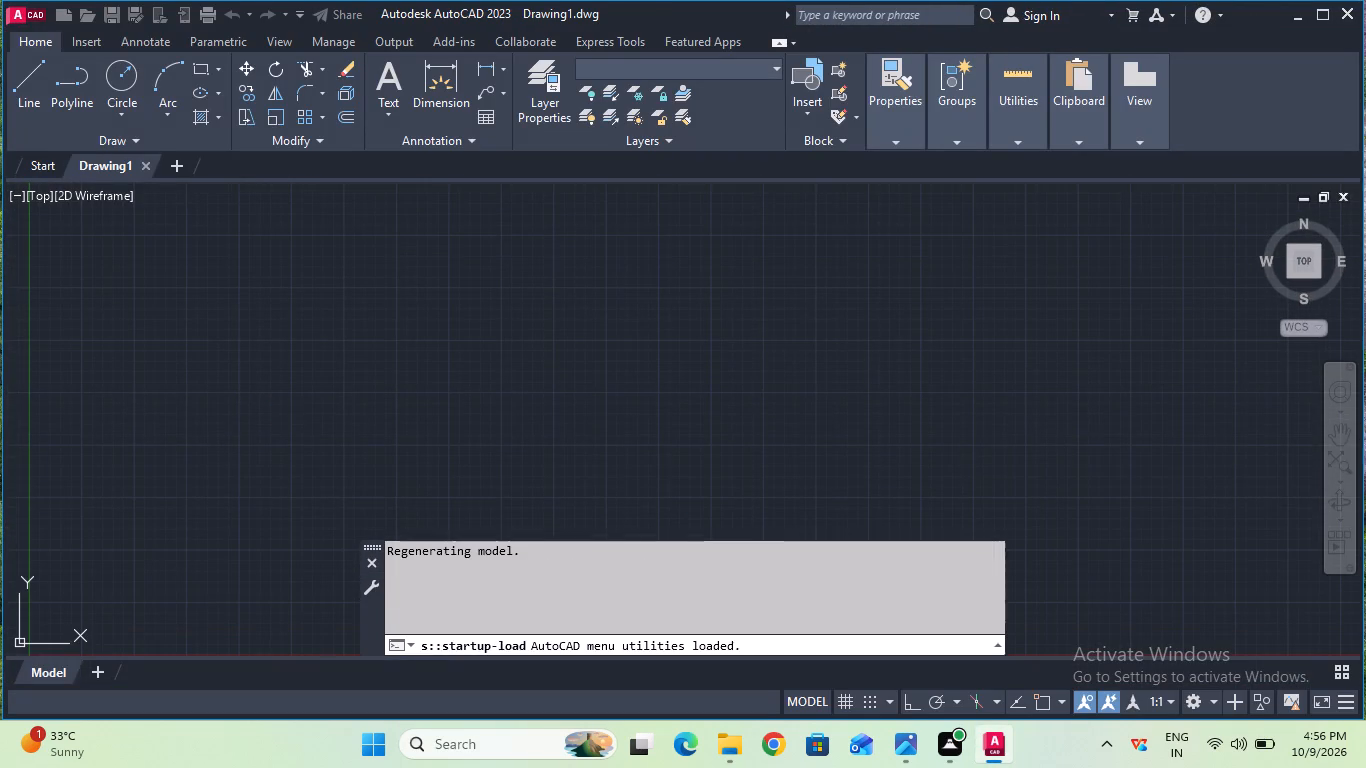
Turn on command log recording with LOGFILEON.
click(611, 643)
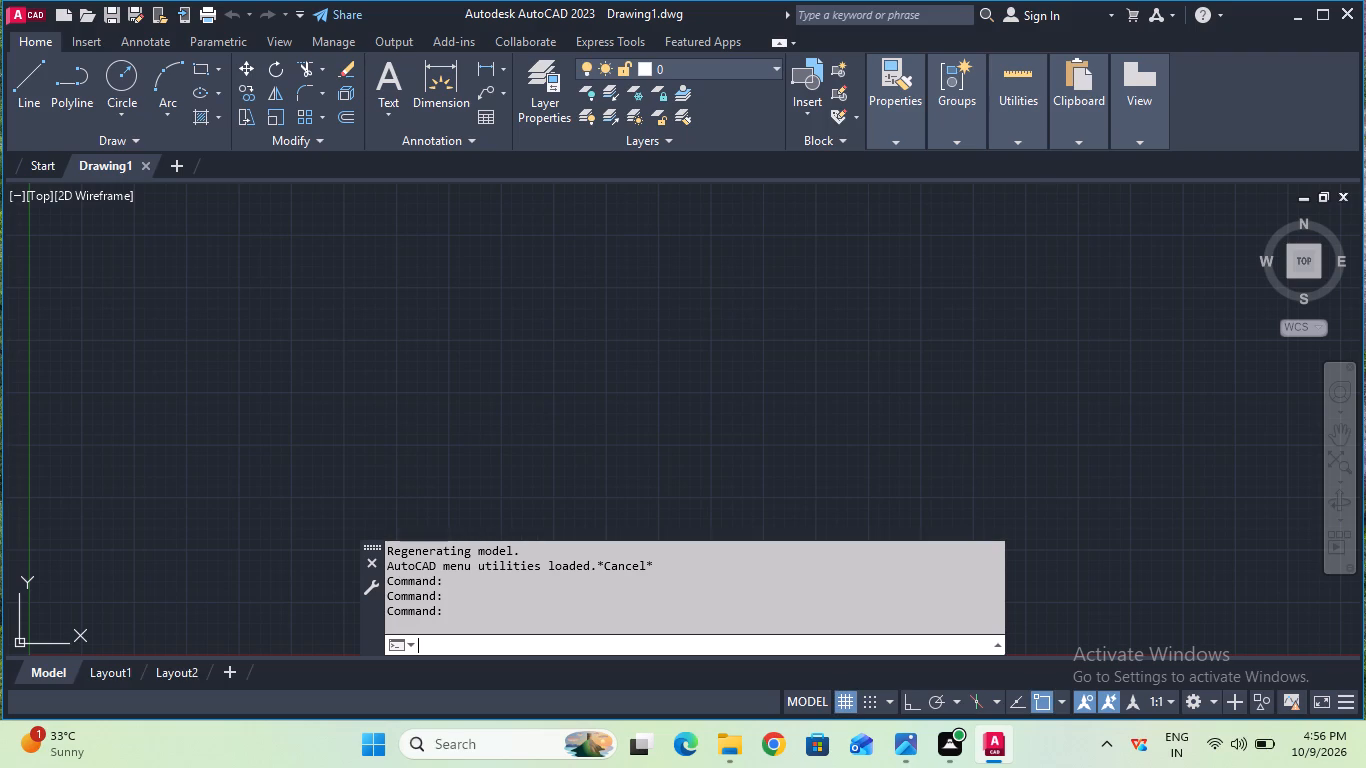
text(log)
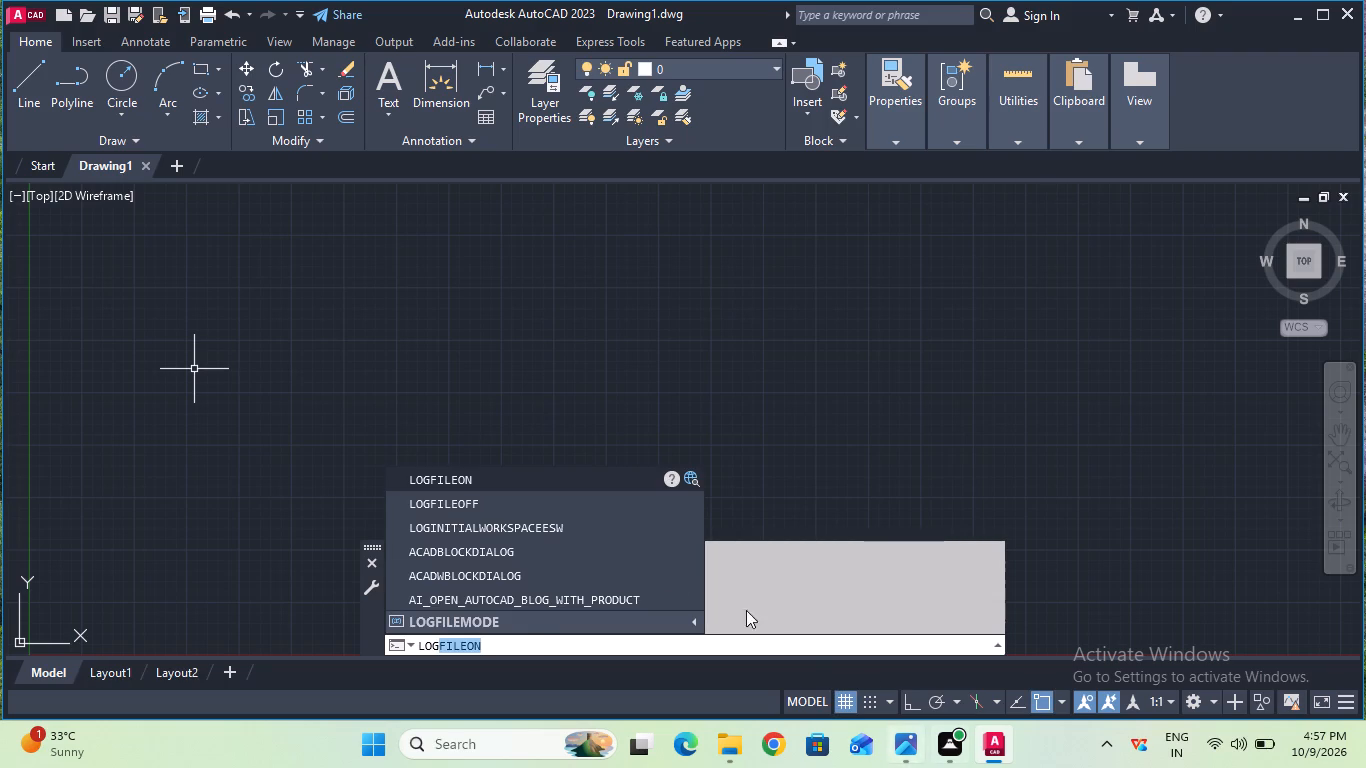
click(601, 479)
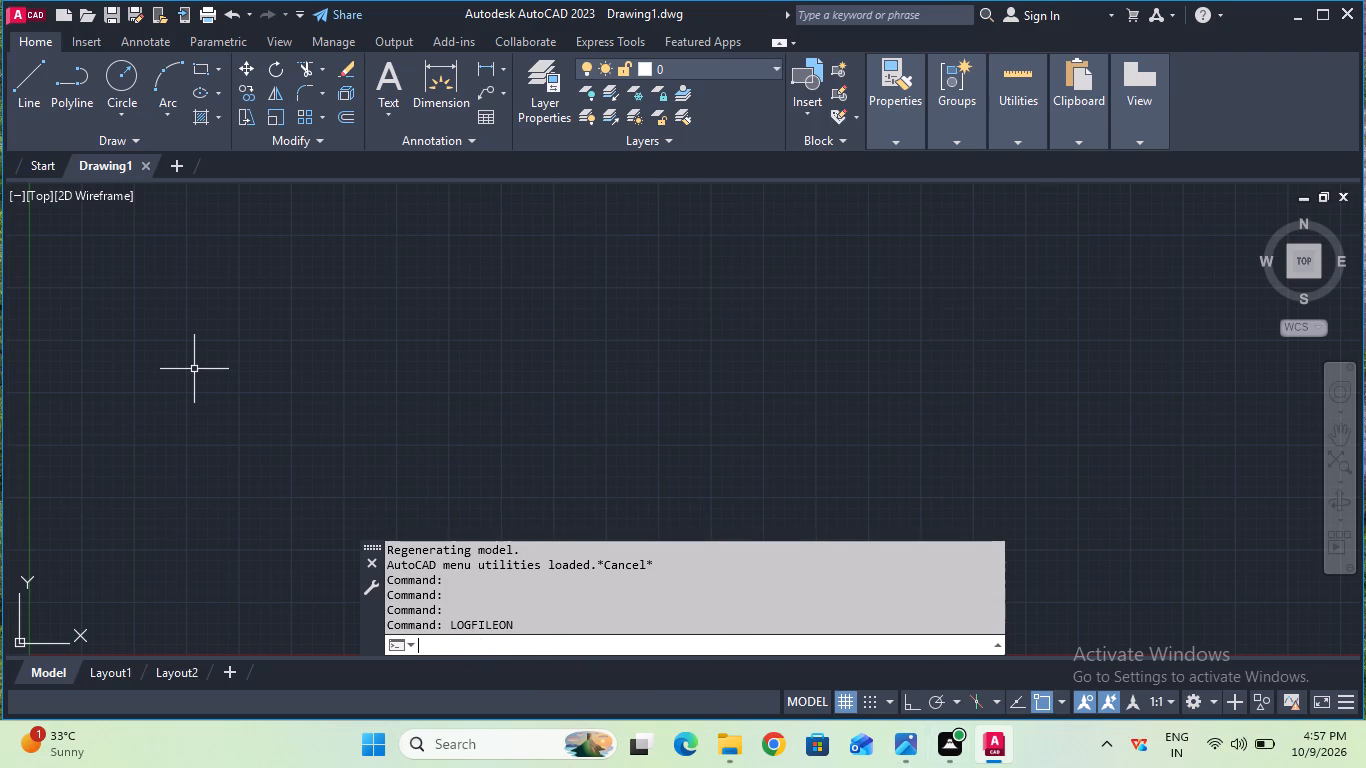
Configure the drawing units to a length precision of 0 and an insertion scale in millimeters.
click(559, 636)
text(unit)
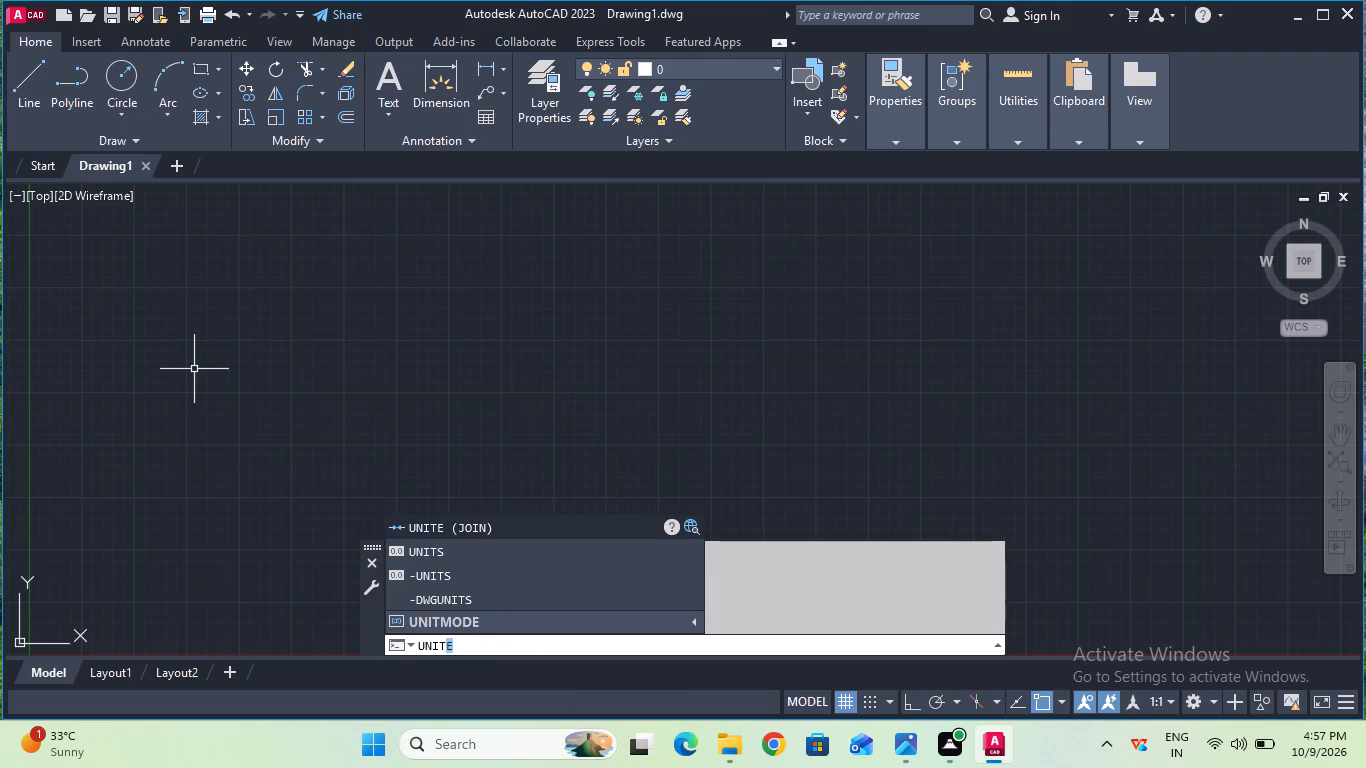
click(485, 548)
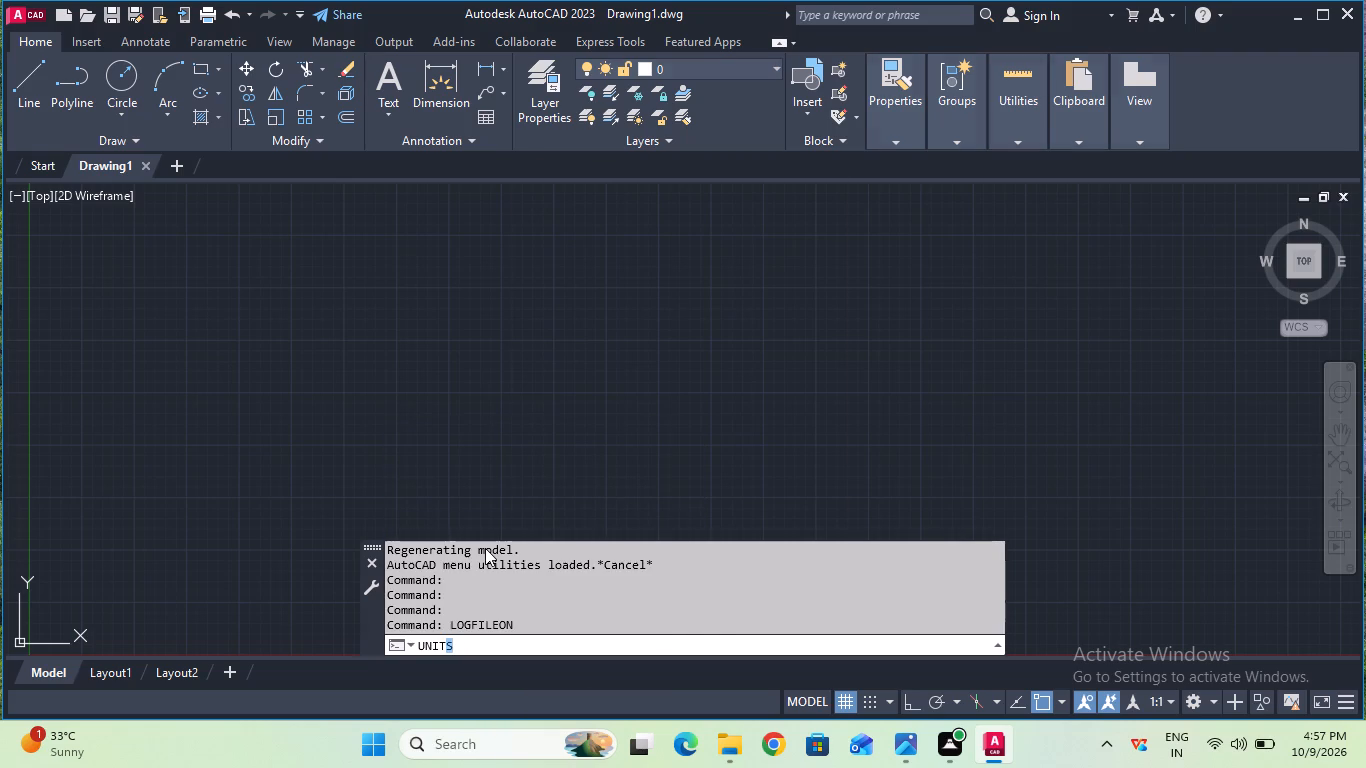
click(545, 268)
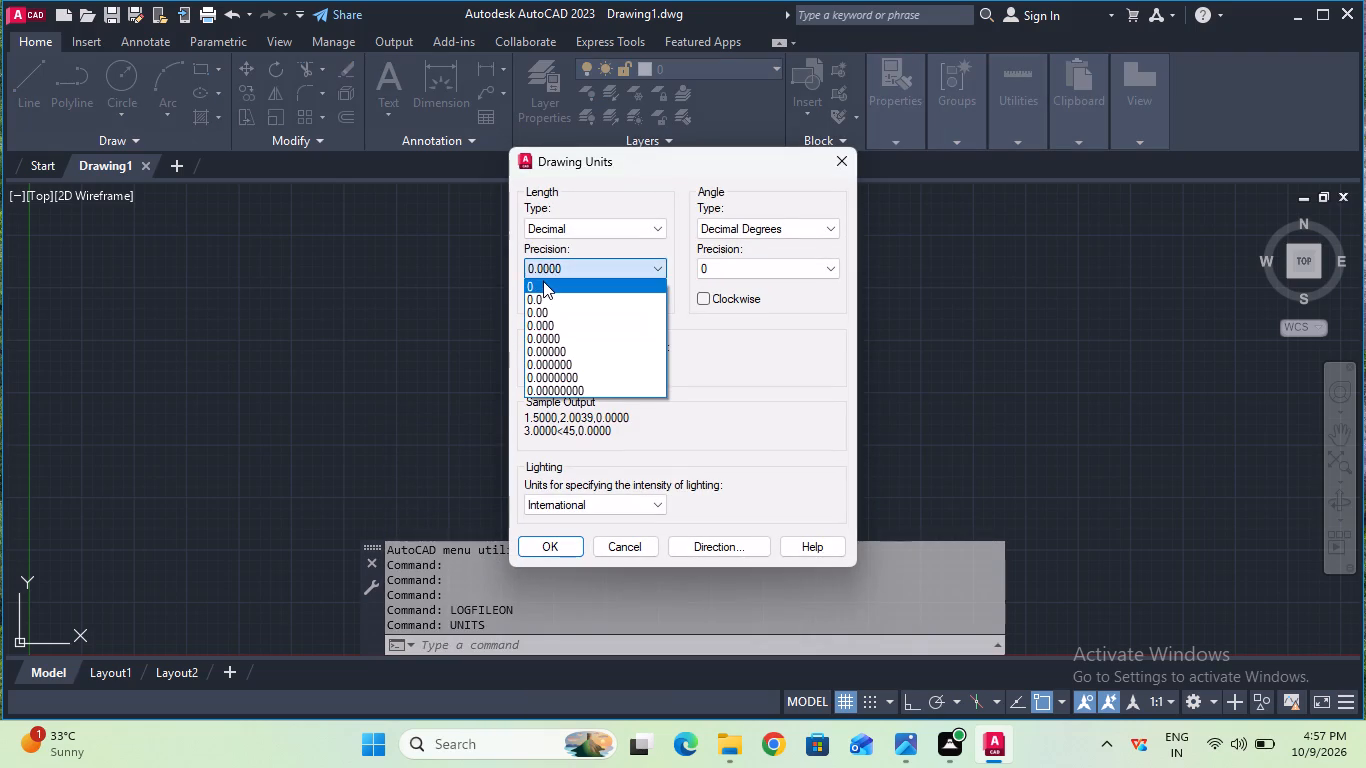
click(543, 281)
click(548, 375)
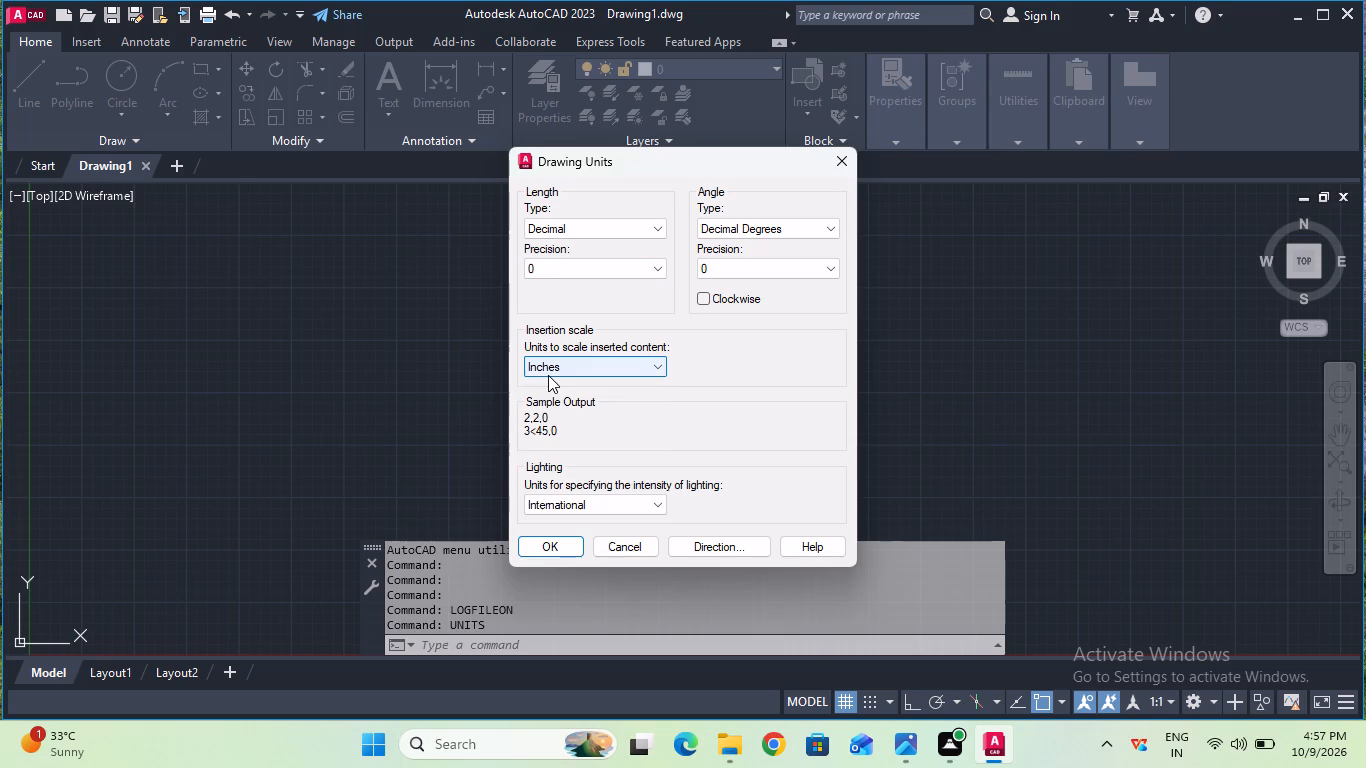
click(545, 453)
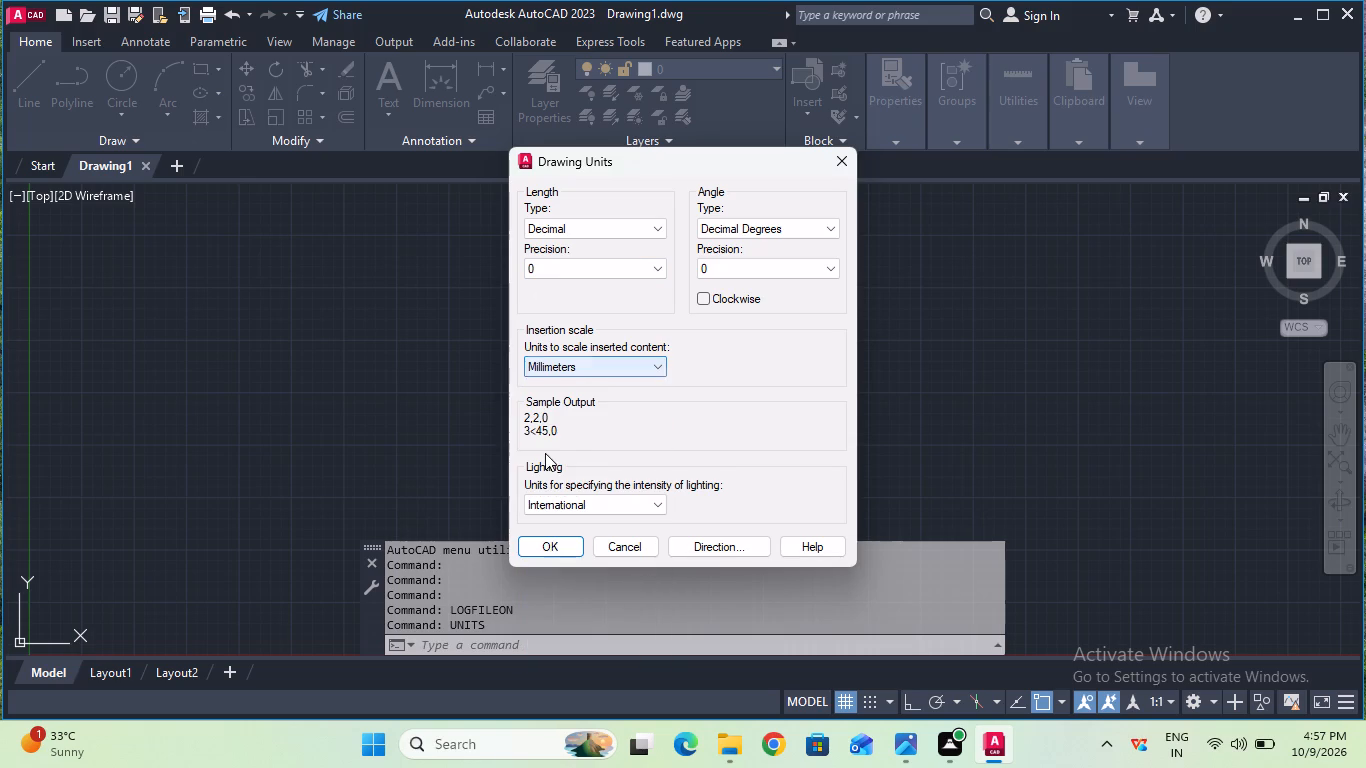
click(544, 560)
click(544, 541)
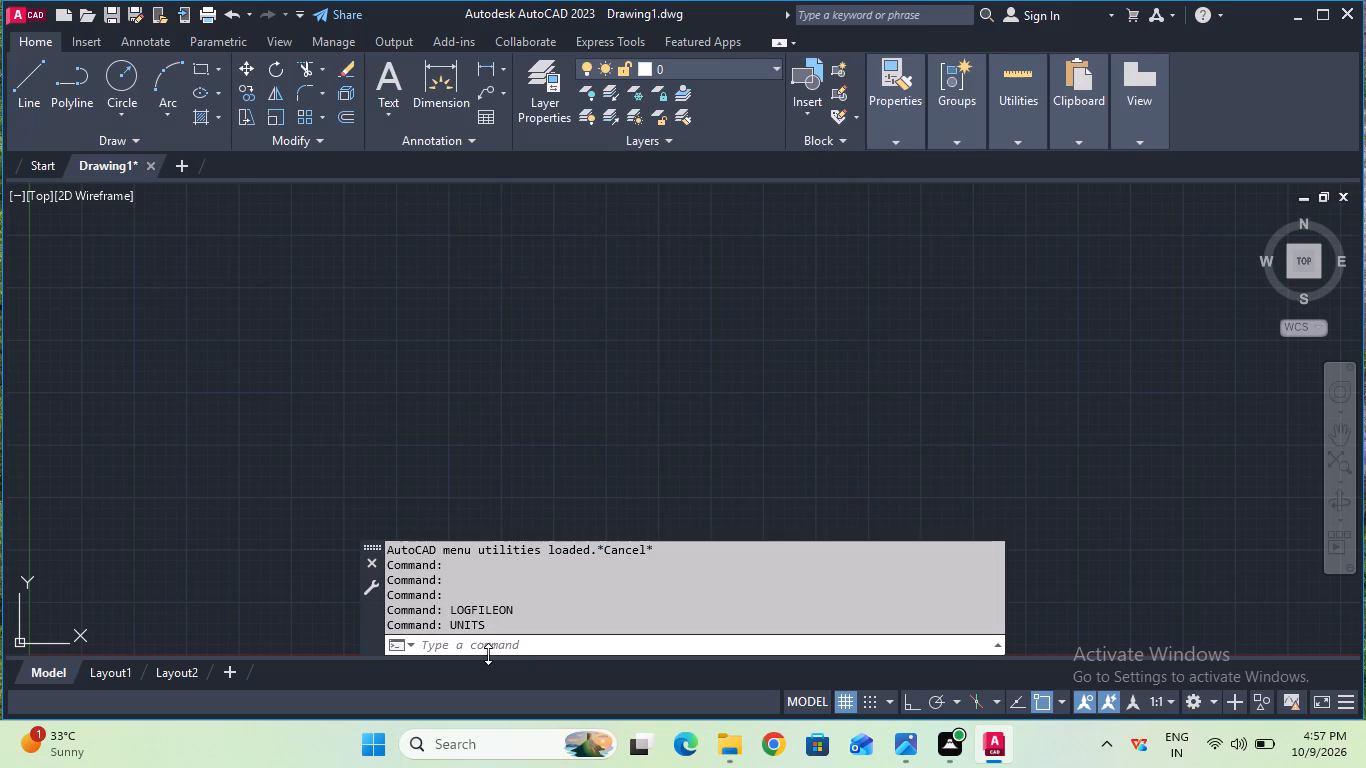
Modify the Standard dimension style's text to height 6 with ISO standard alignment.
click(489, 644)
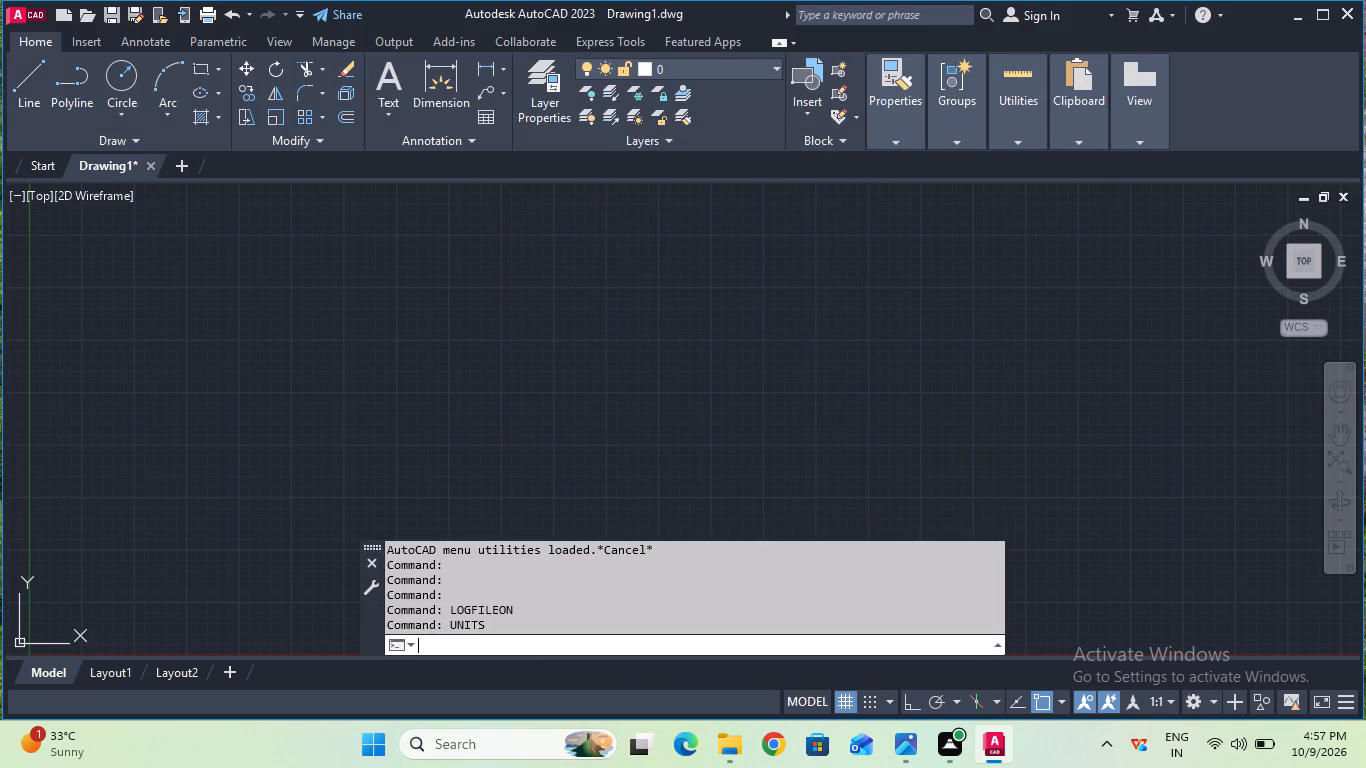
key(d)
key(Return)
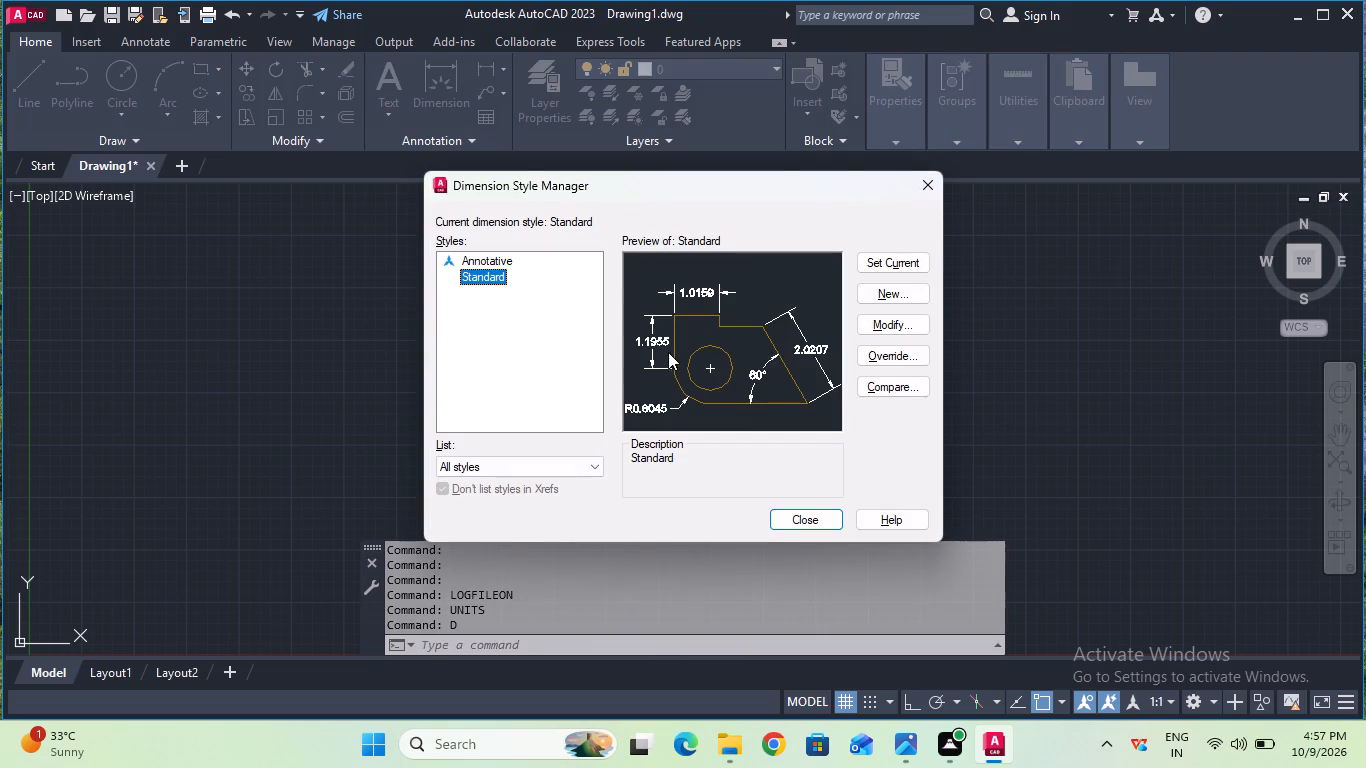
click(871, 333)
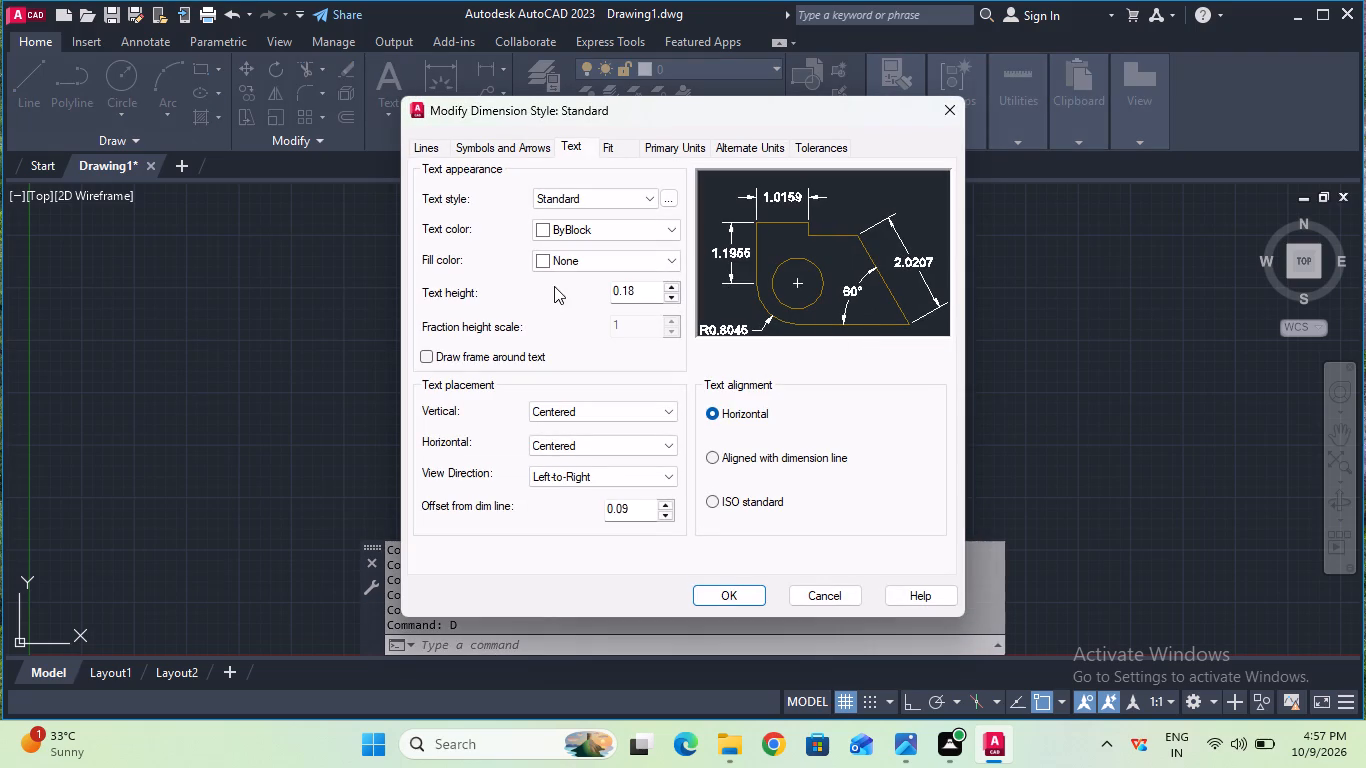
click(640, 285)
key(BackSpace)
key(BackSpace)
key(BackSpace)
key(BackSpace)
key(BackSpace)
key(BackSpace)
key(BackSpace)
key(BackSpace)
key(BackSpace)
key(BackSpace)
key(BackSpace)
key(BackSpace)
key(BackSpace)
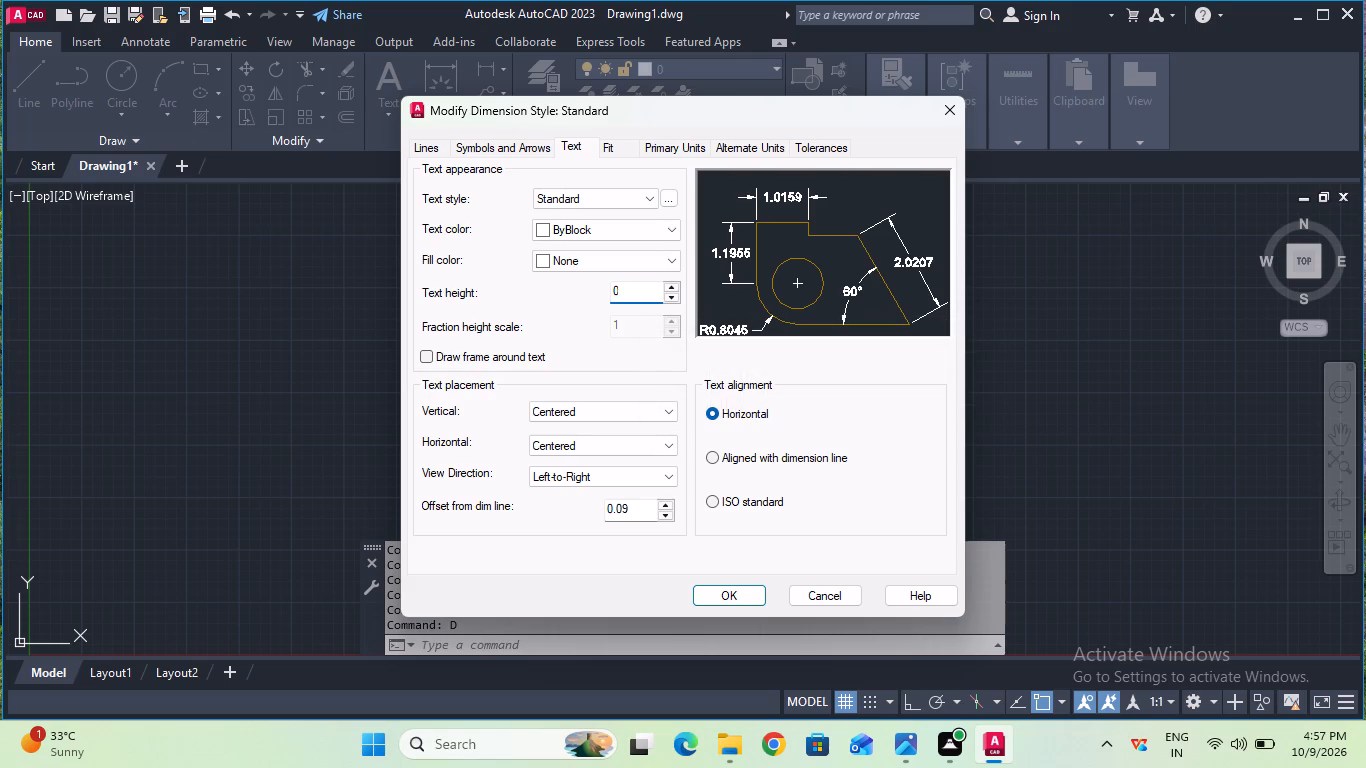
key(6)
click(738, 504)
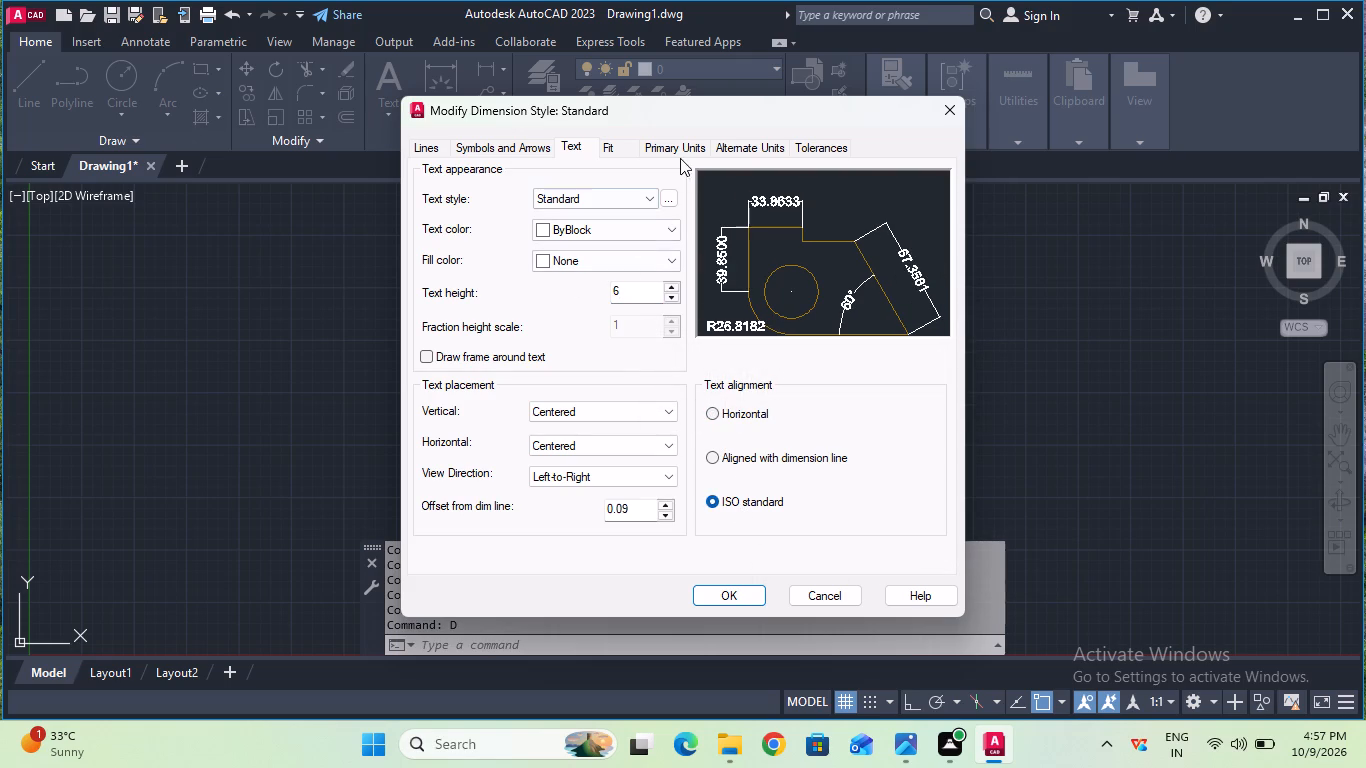
Set the Standard dimension style's linear precision to 0, save it and make the style current.
click(682, 148)
click(636, 208)
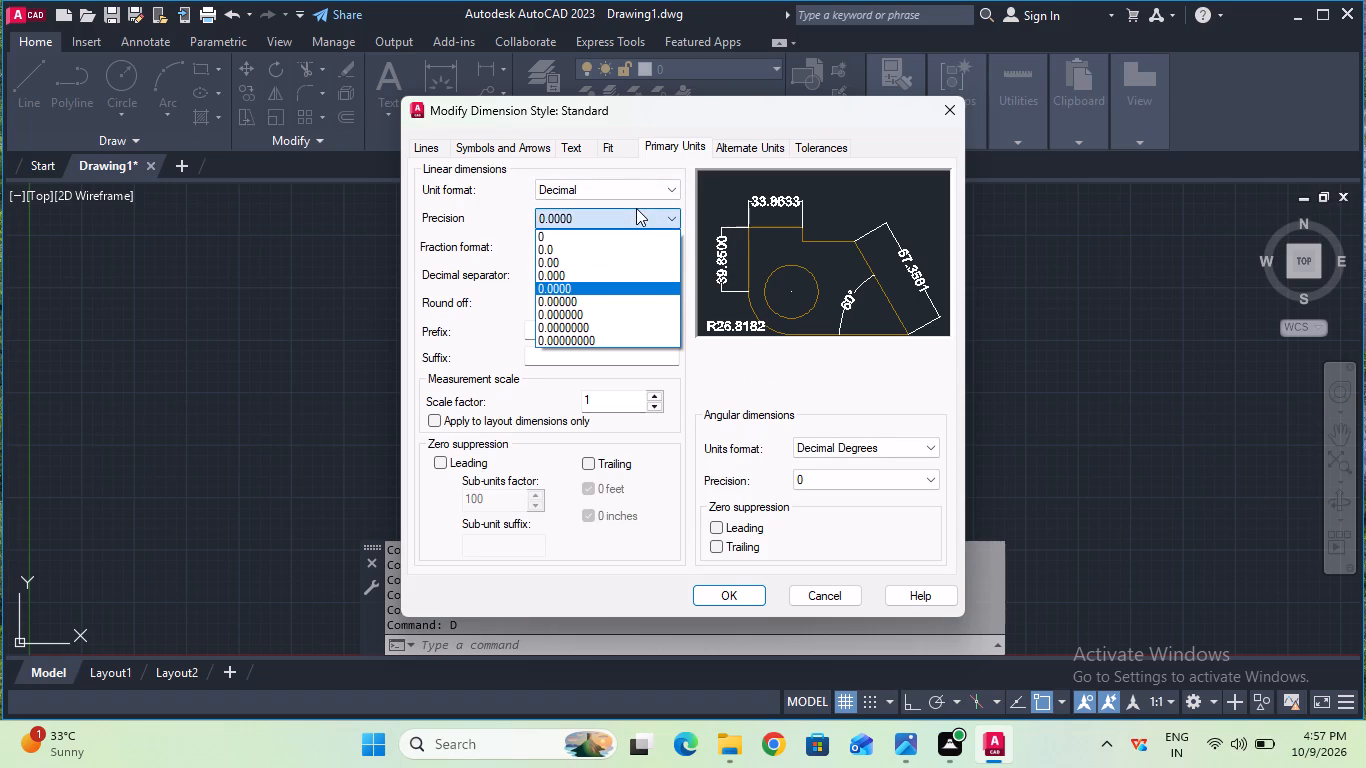
click(628, 237)
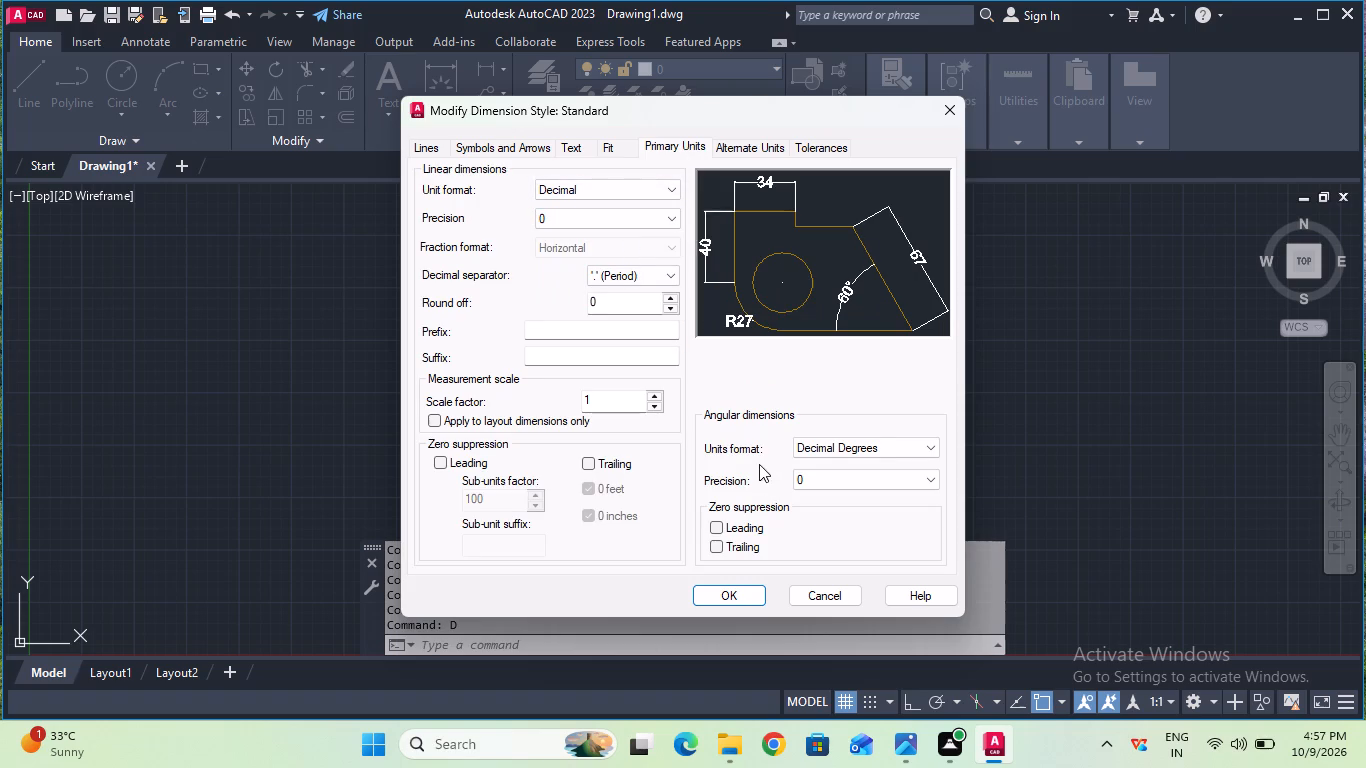
click(592, 144)
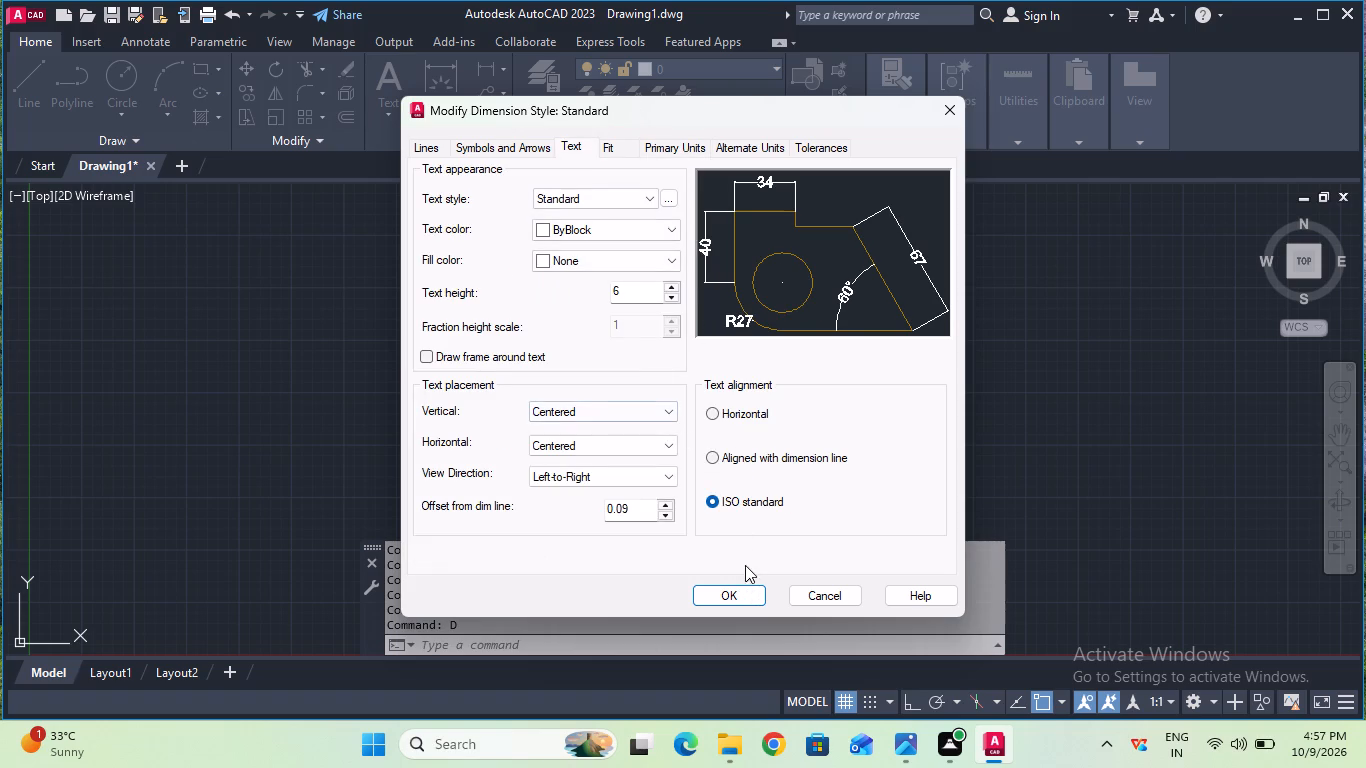
click(745, 585)
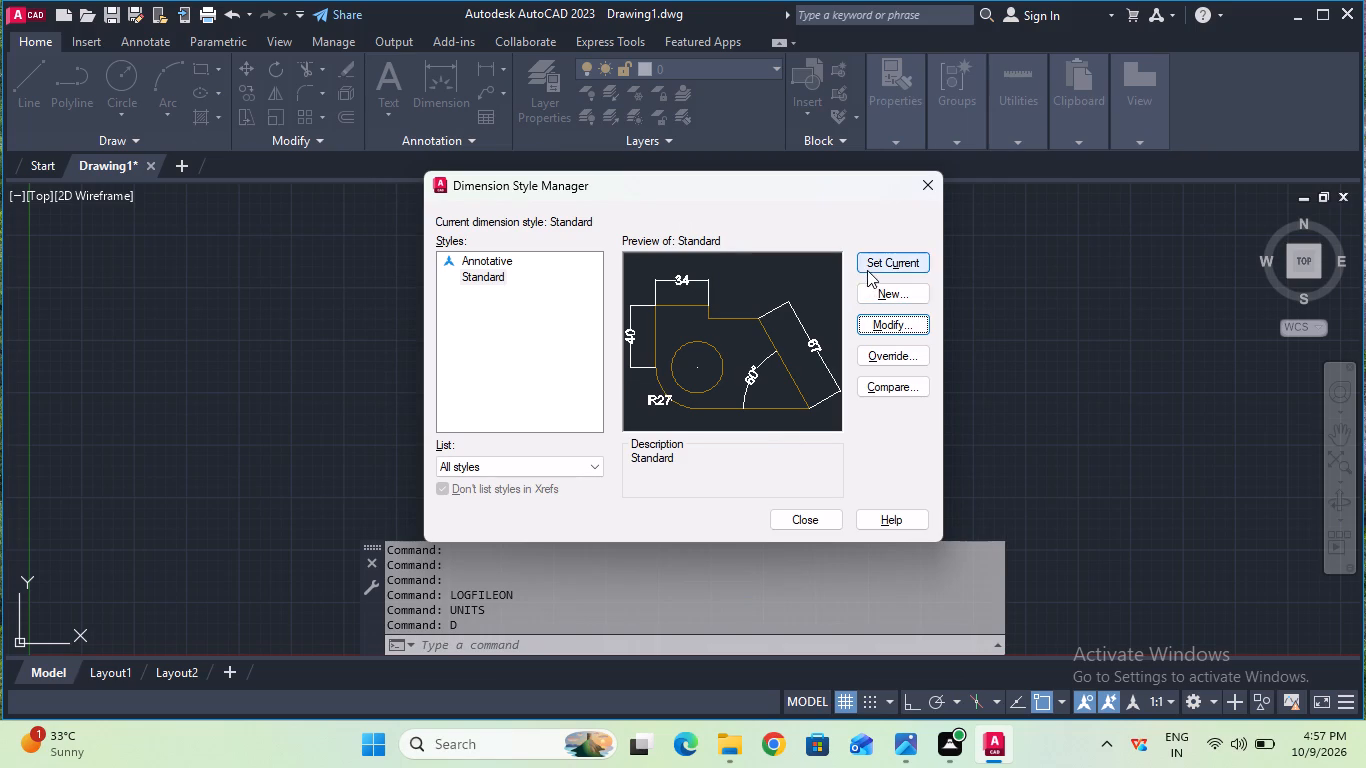
click(867, 270)
click(827, 530)
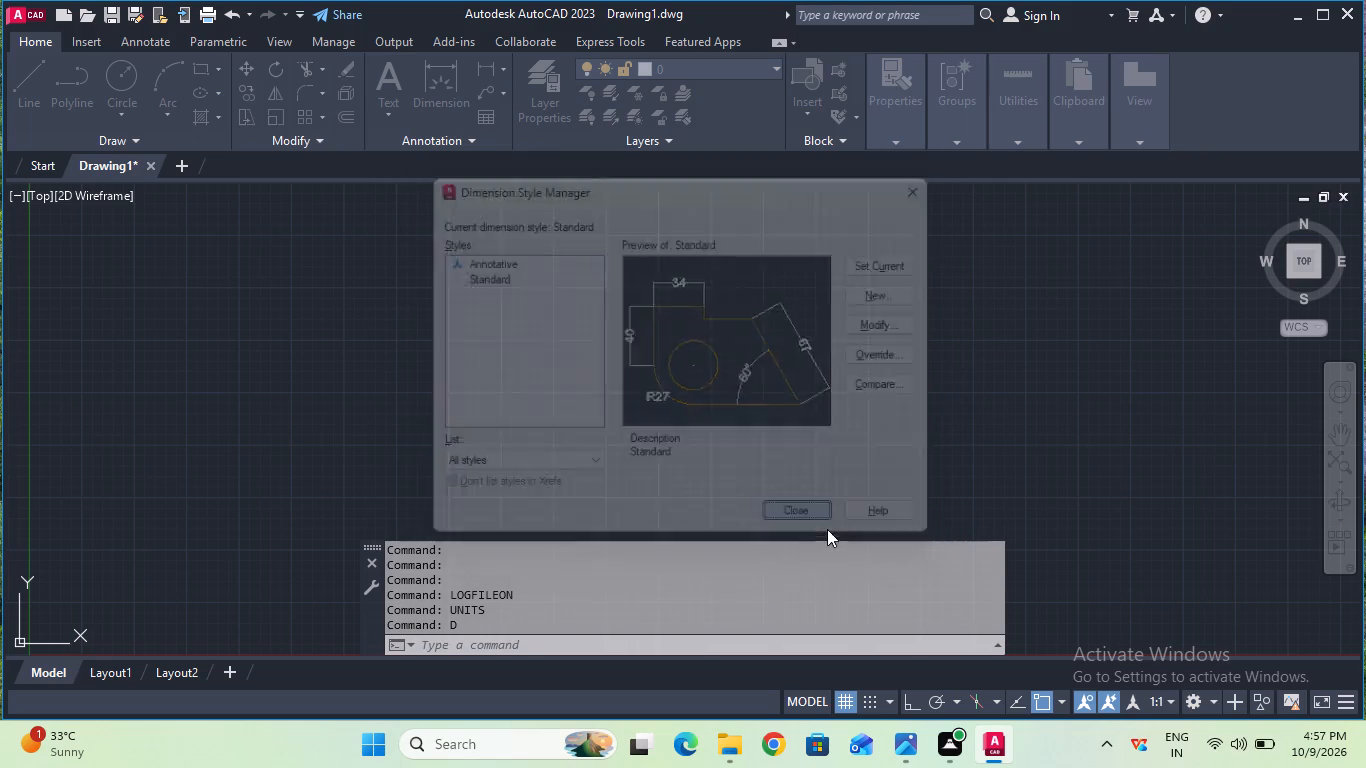
Set the model space limits from 0,0 to 100,100 and apply Zoom All.
click(746, 634)
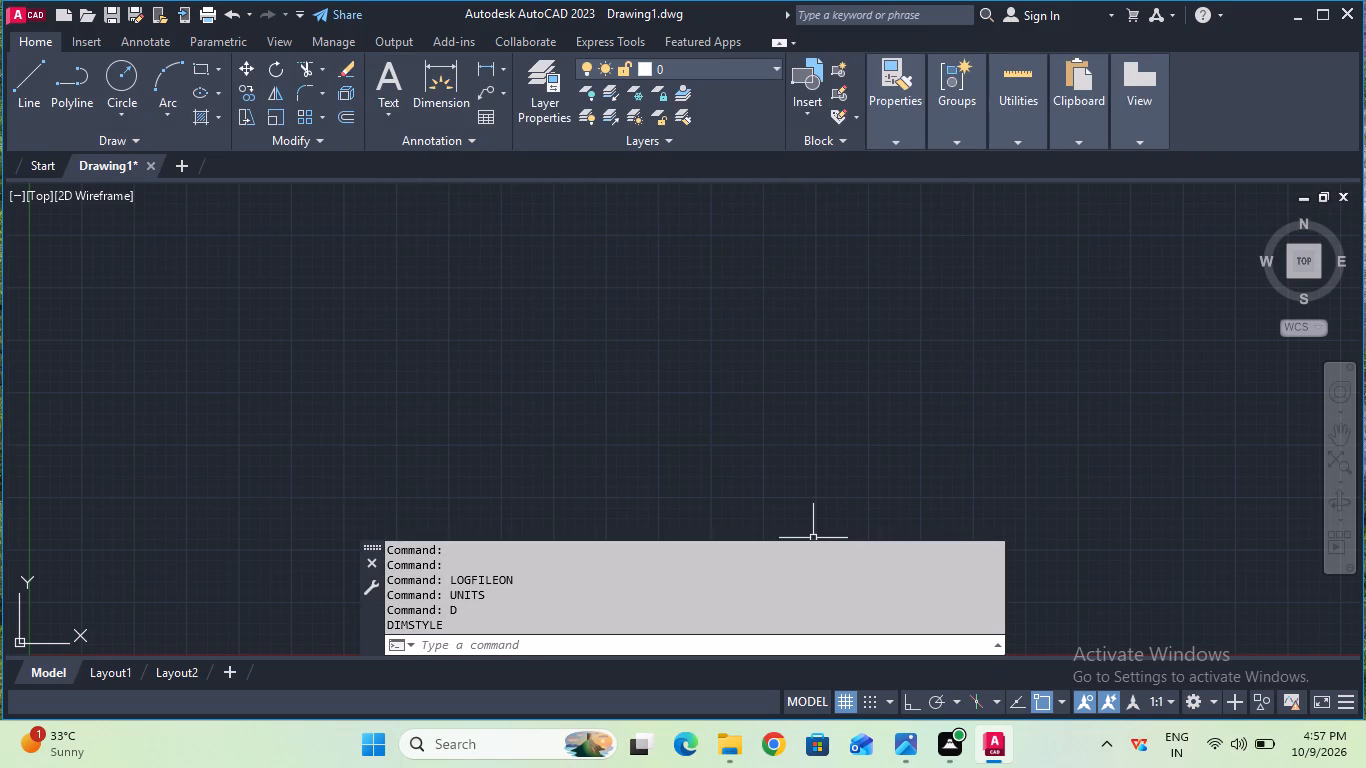
click(743, 655)
click(743, 636)
text(lim)
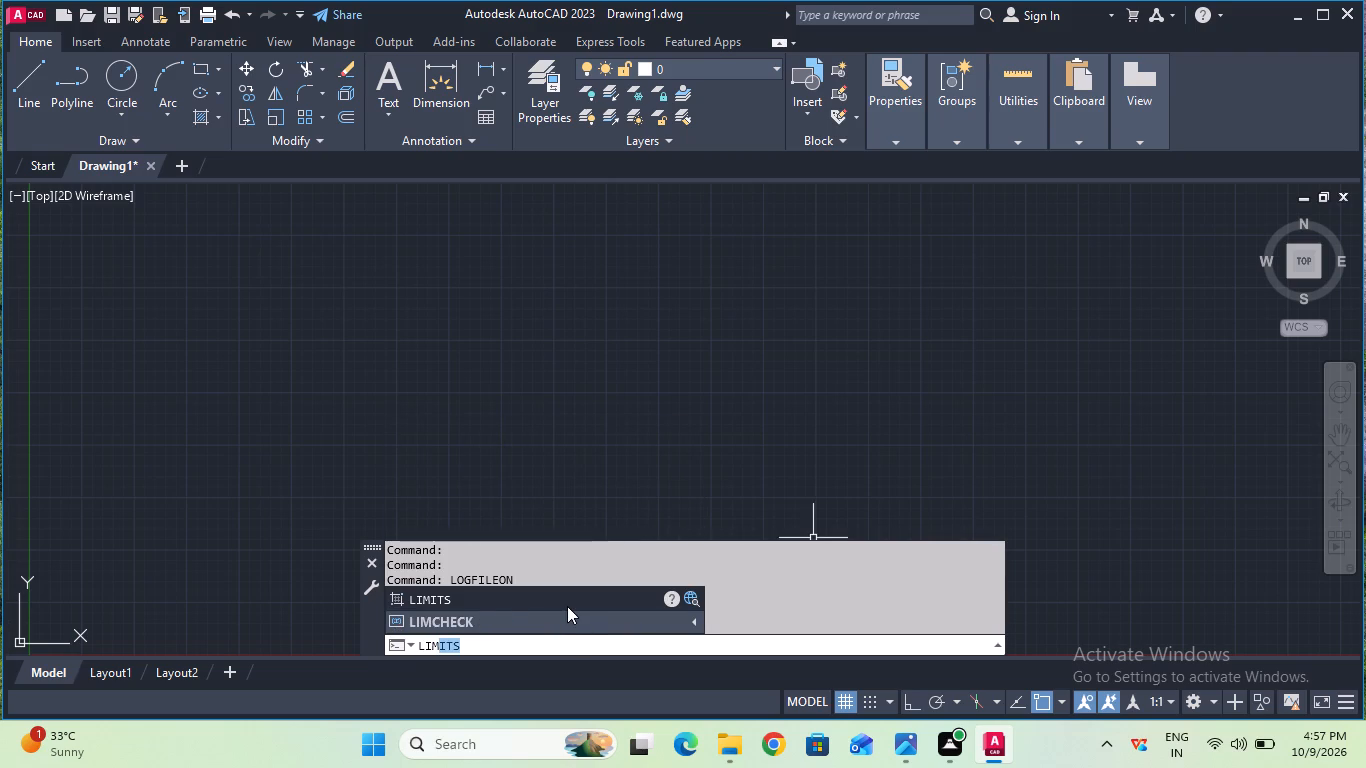
click(567, 601)
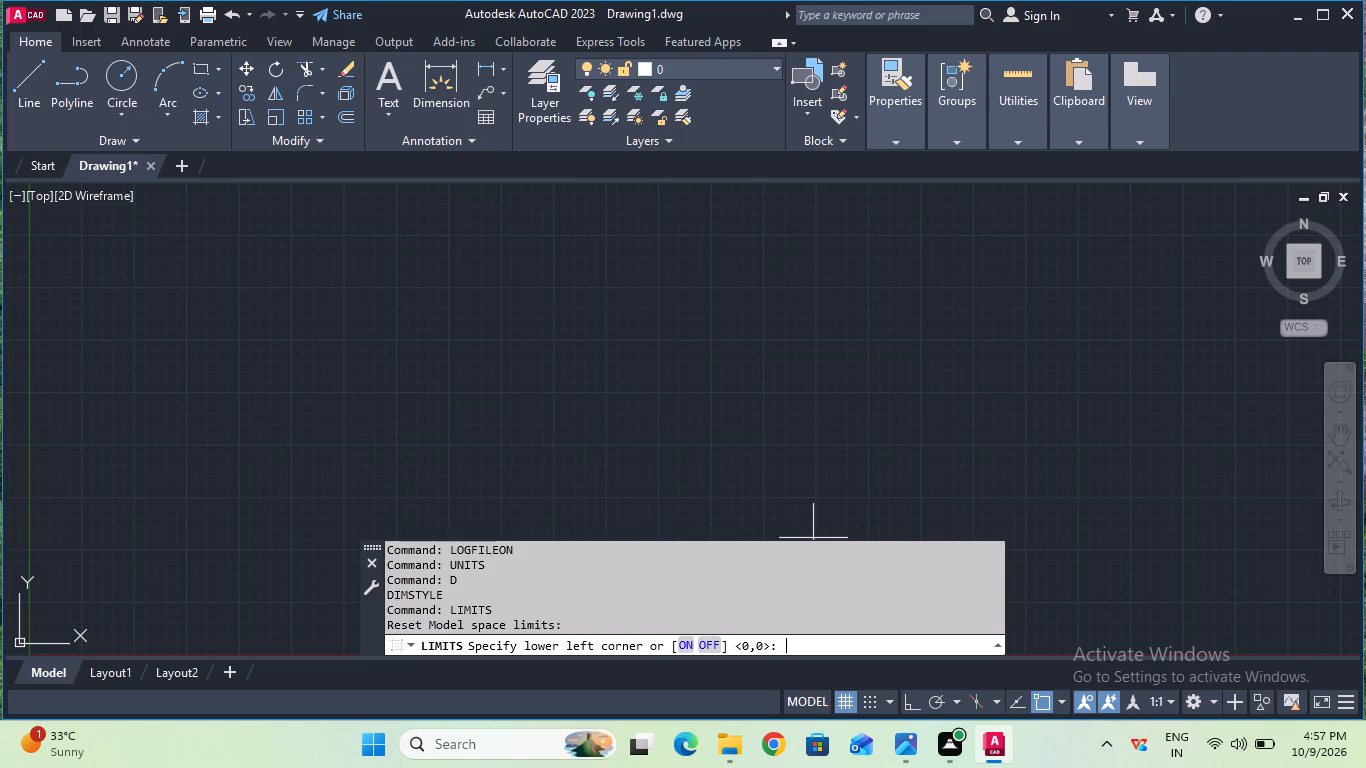
click(778, 639)
text(0,0)
key(Return)
key(1)
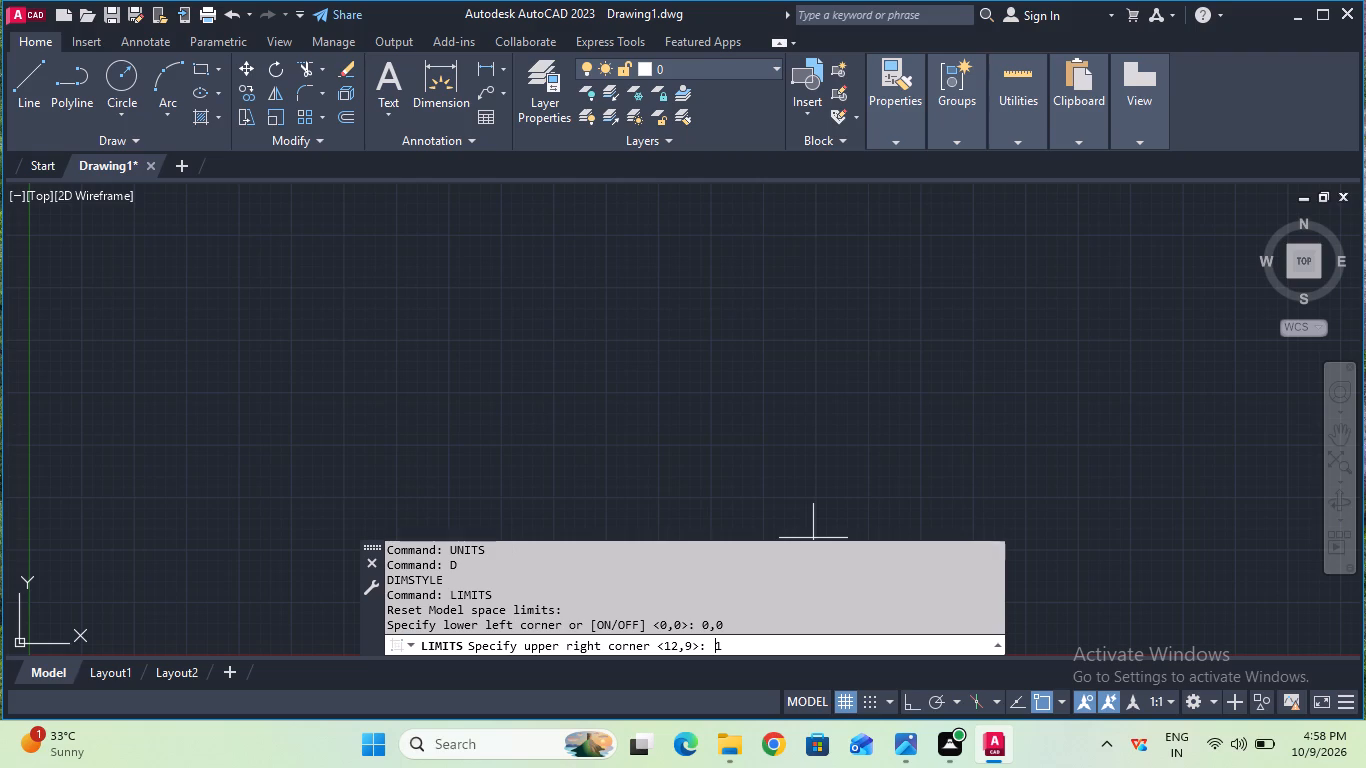
text(00)
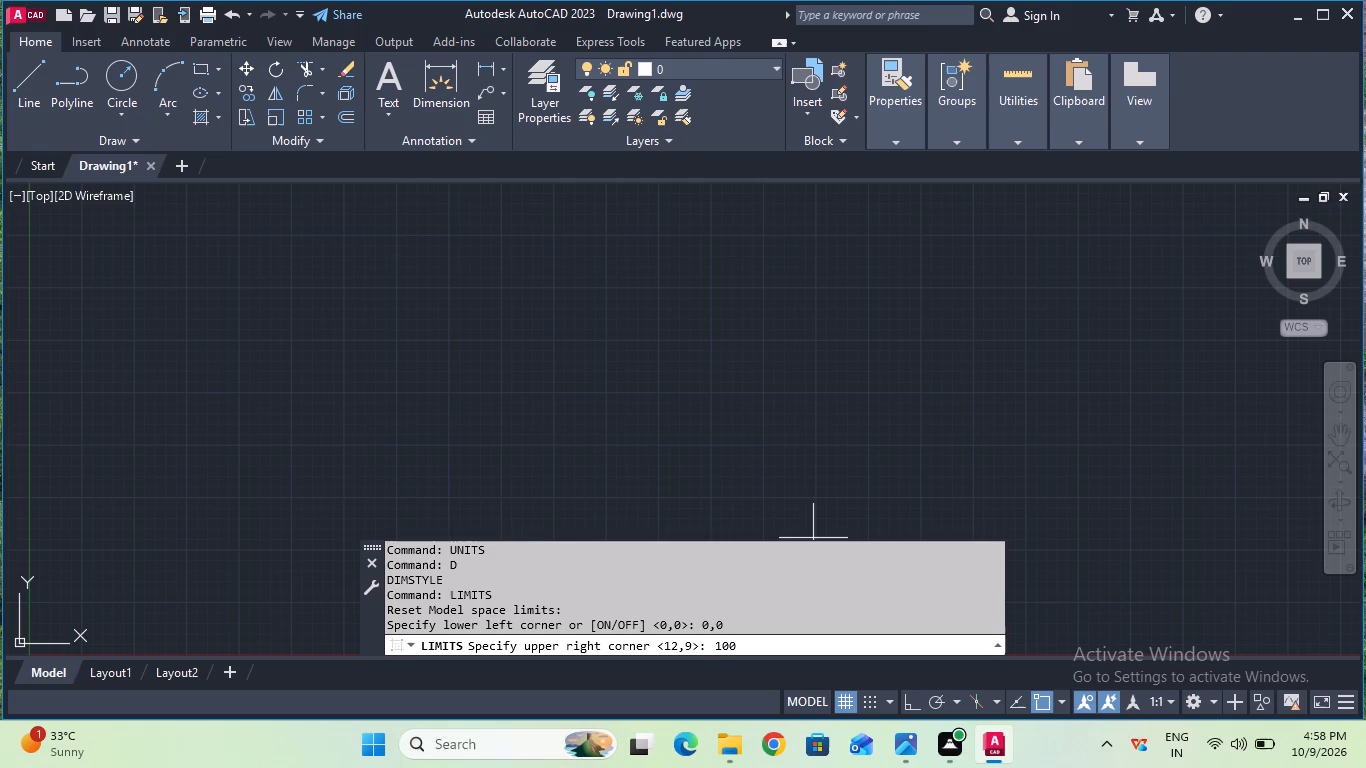
key(comma)
key(1)
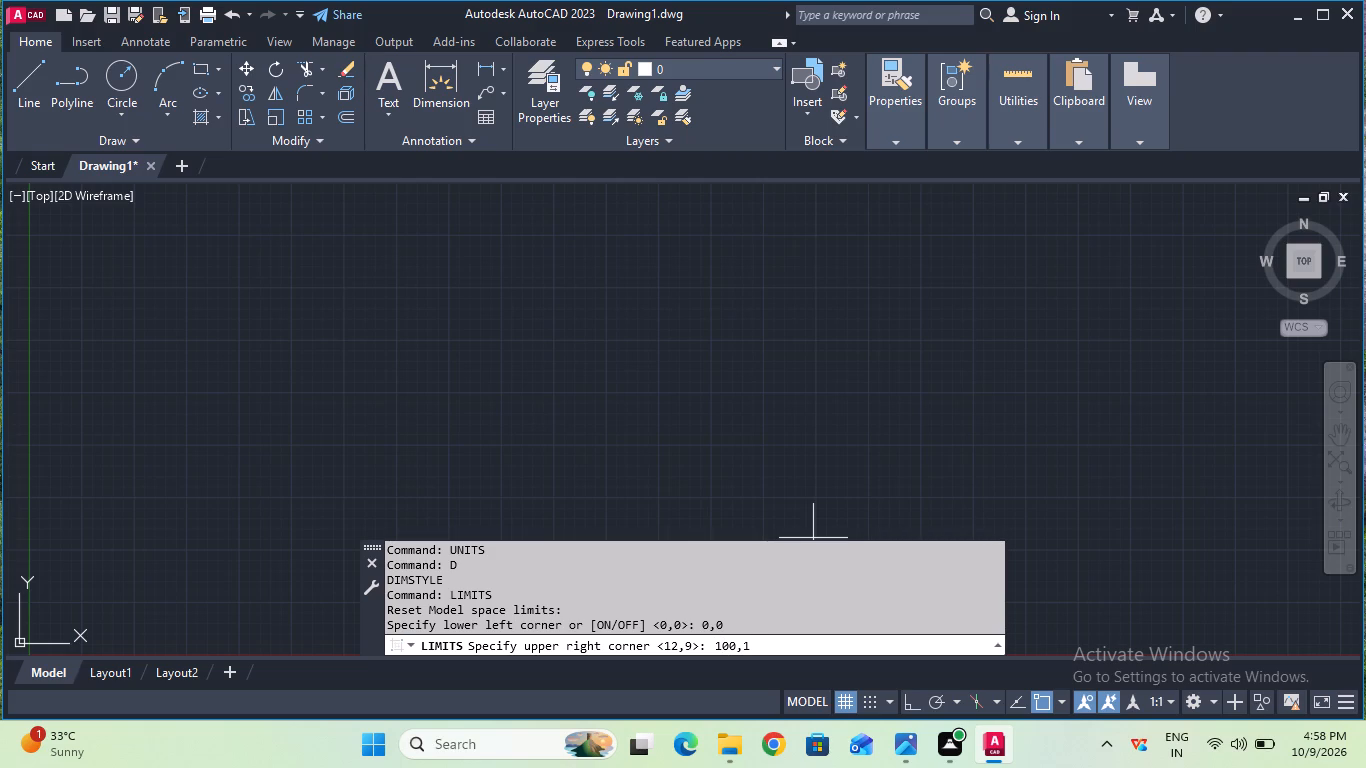
text(00)
key(Return)
key(z)
key(Return)
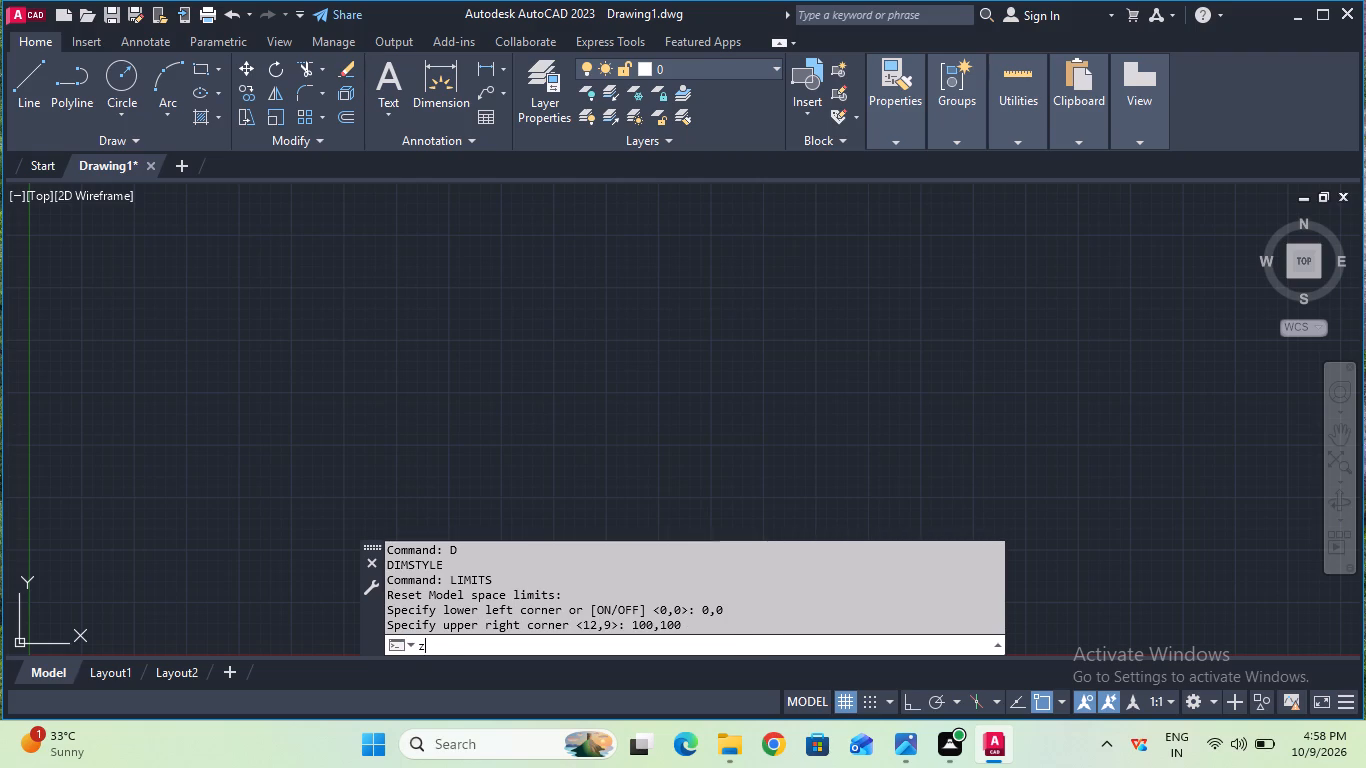
key(a)
key(Return)
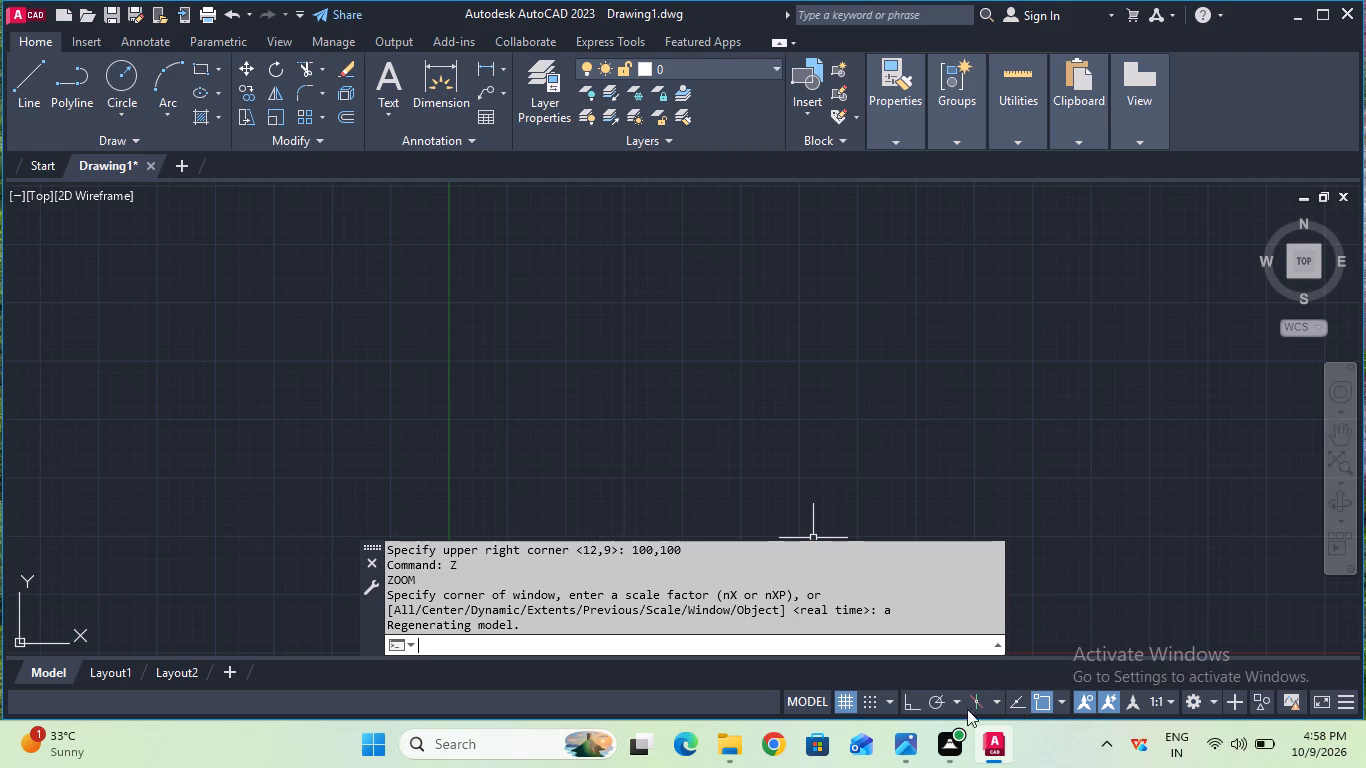
Turn on Ortho mode.
click(910, 709)
click(911, 691)
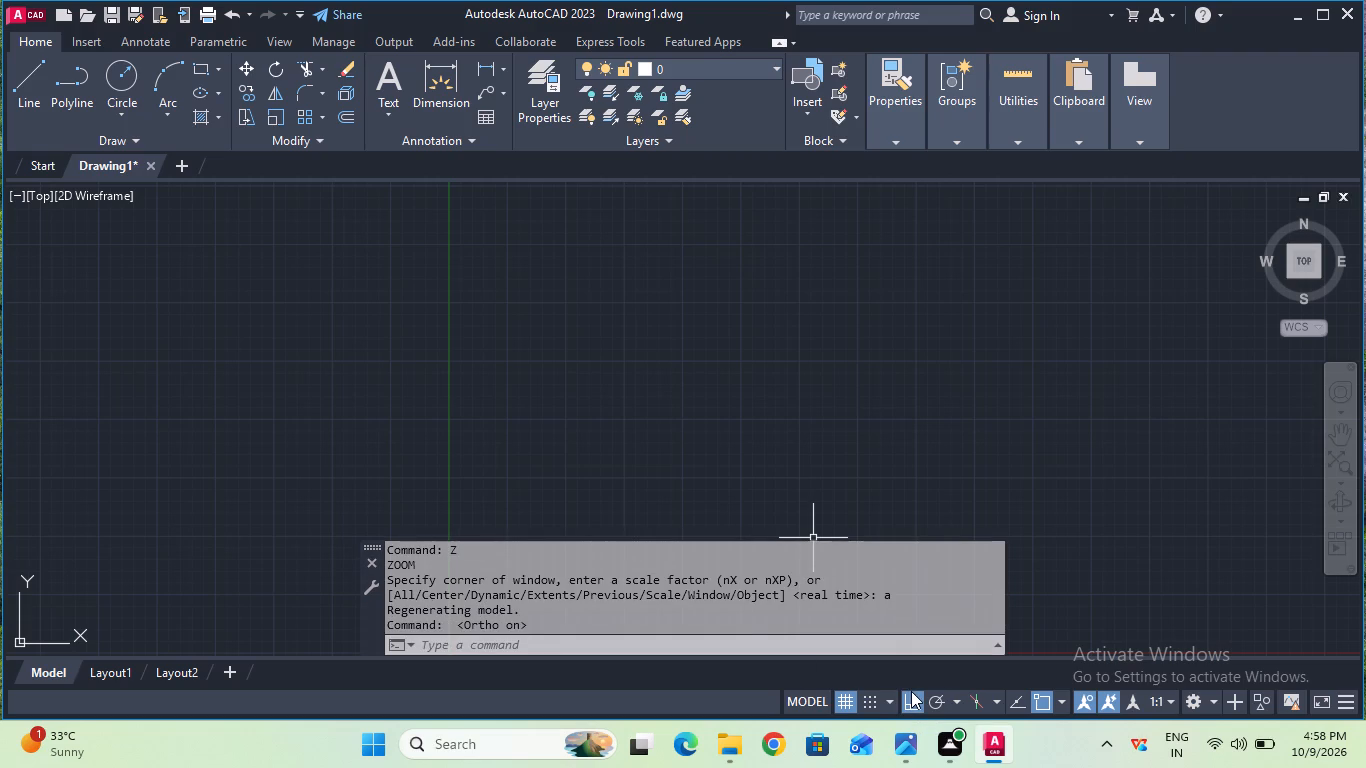
Draw a circle of radius 7.5 mm in the upper area of the drawing, above and to the right of the origin.
click(139, 68)
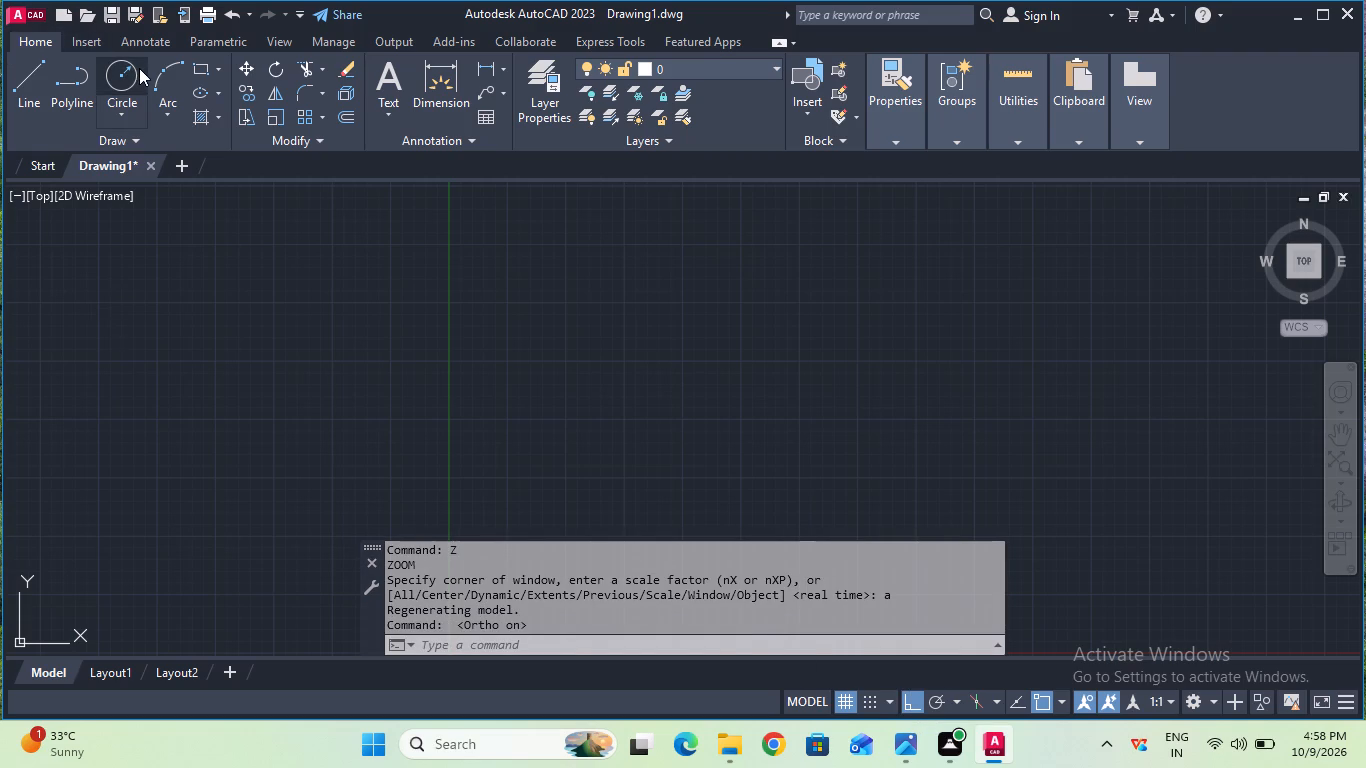
click(717, 239)
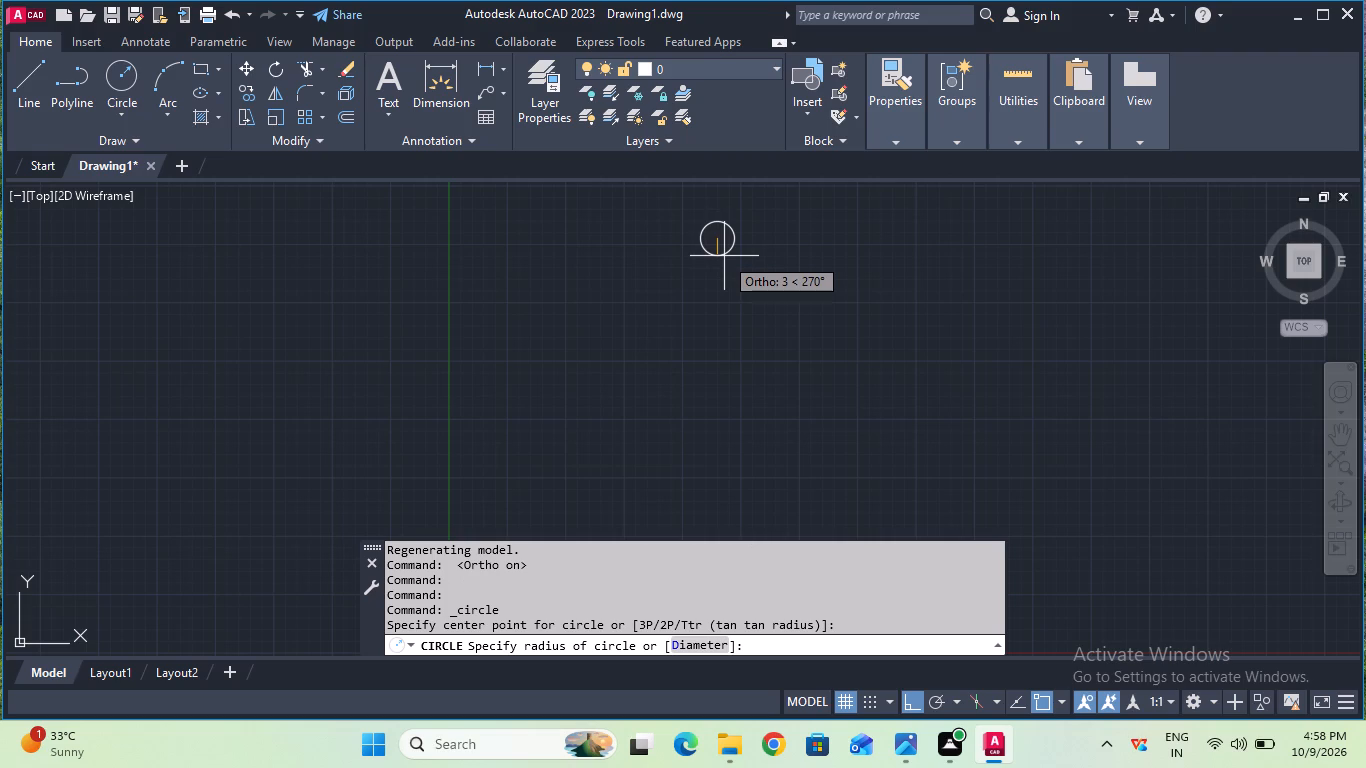
key(7)
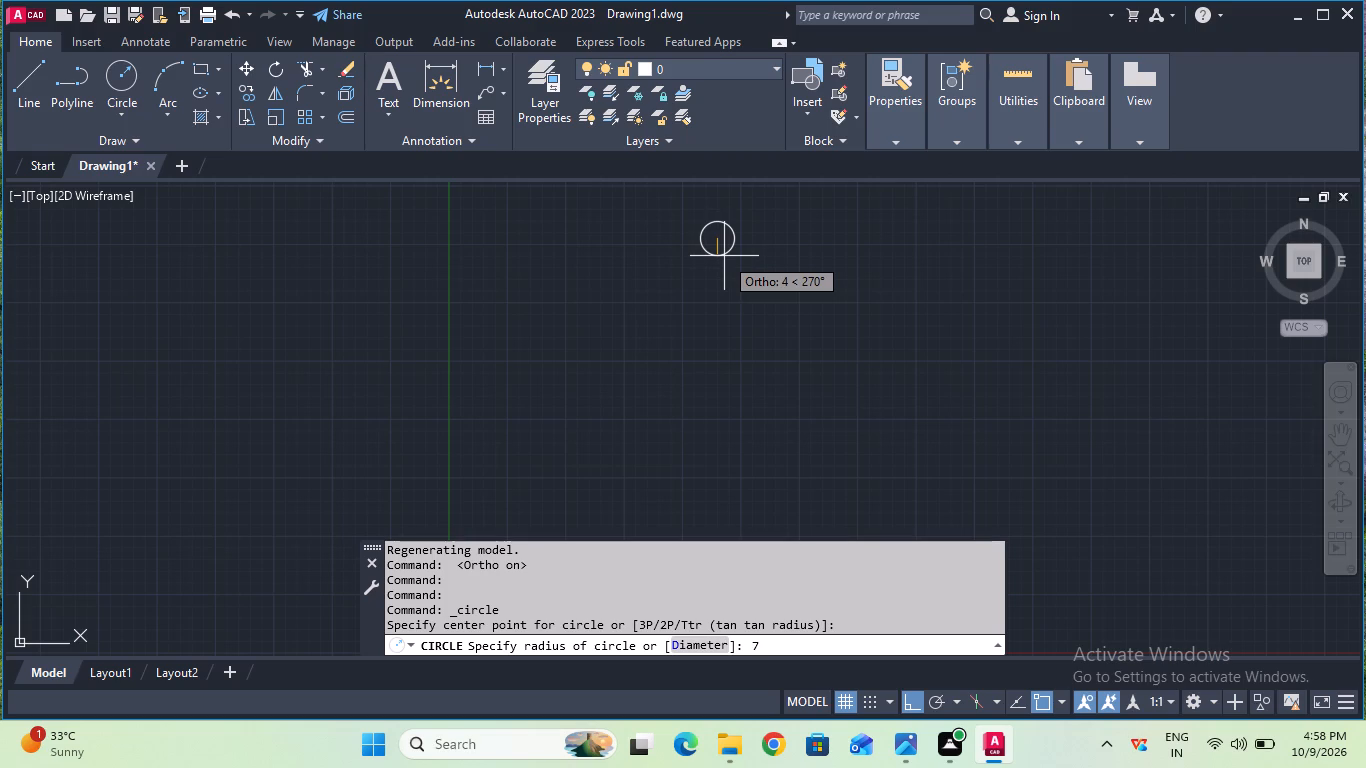
key(period)
key(5)
key(Return)
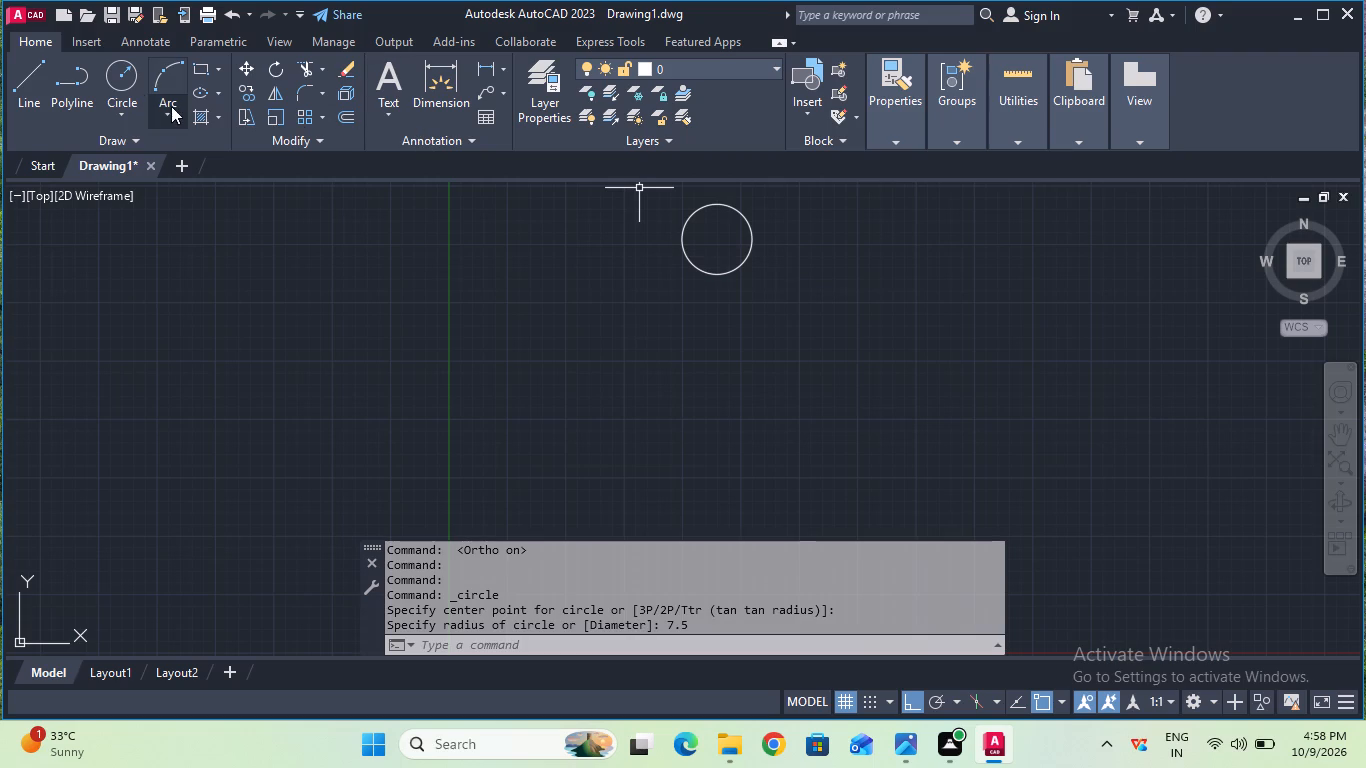
Draw a concentric circle of radius 5 mm at the centre of the 7.5 mm radius circle.
click(116, 78)
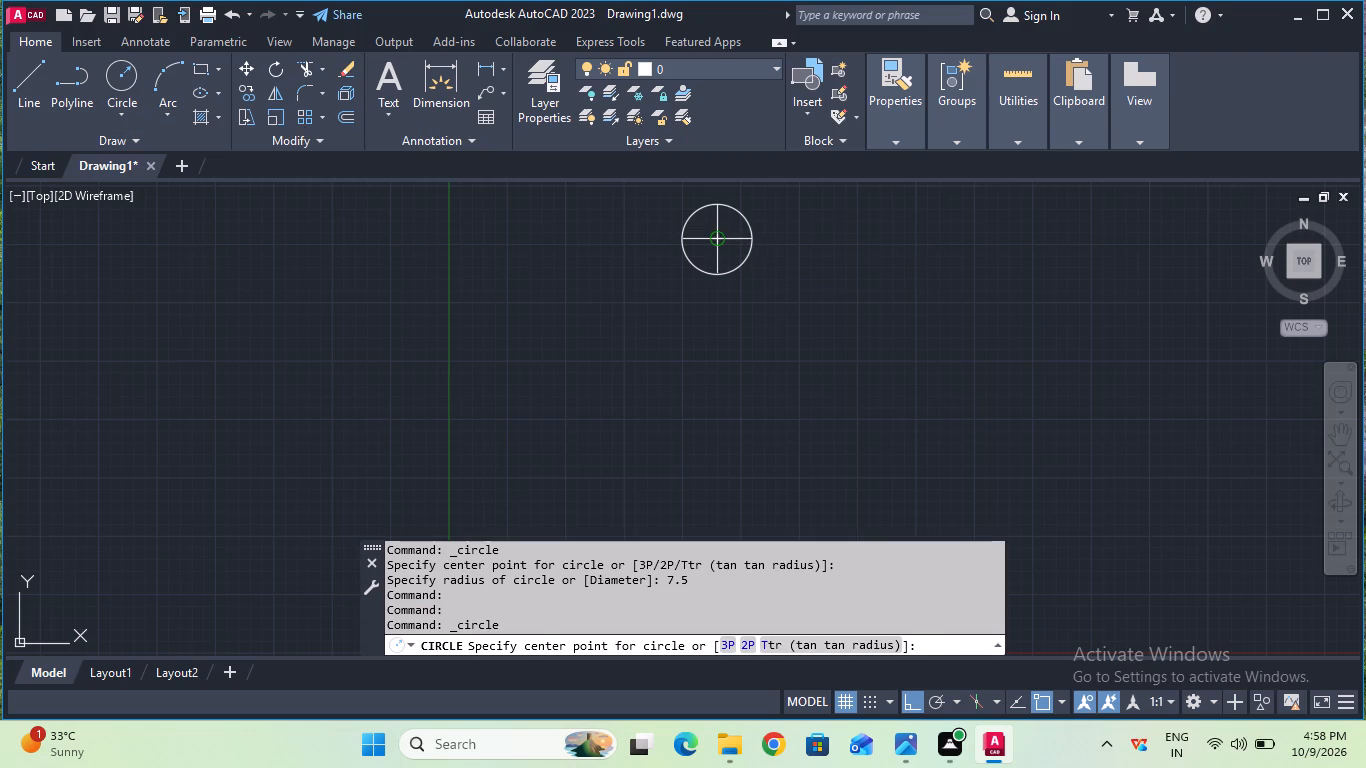
click(711, 233)
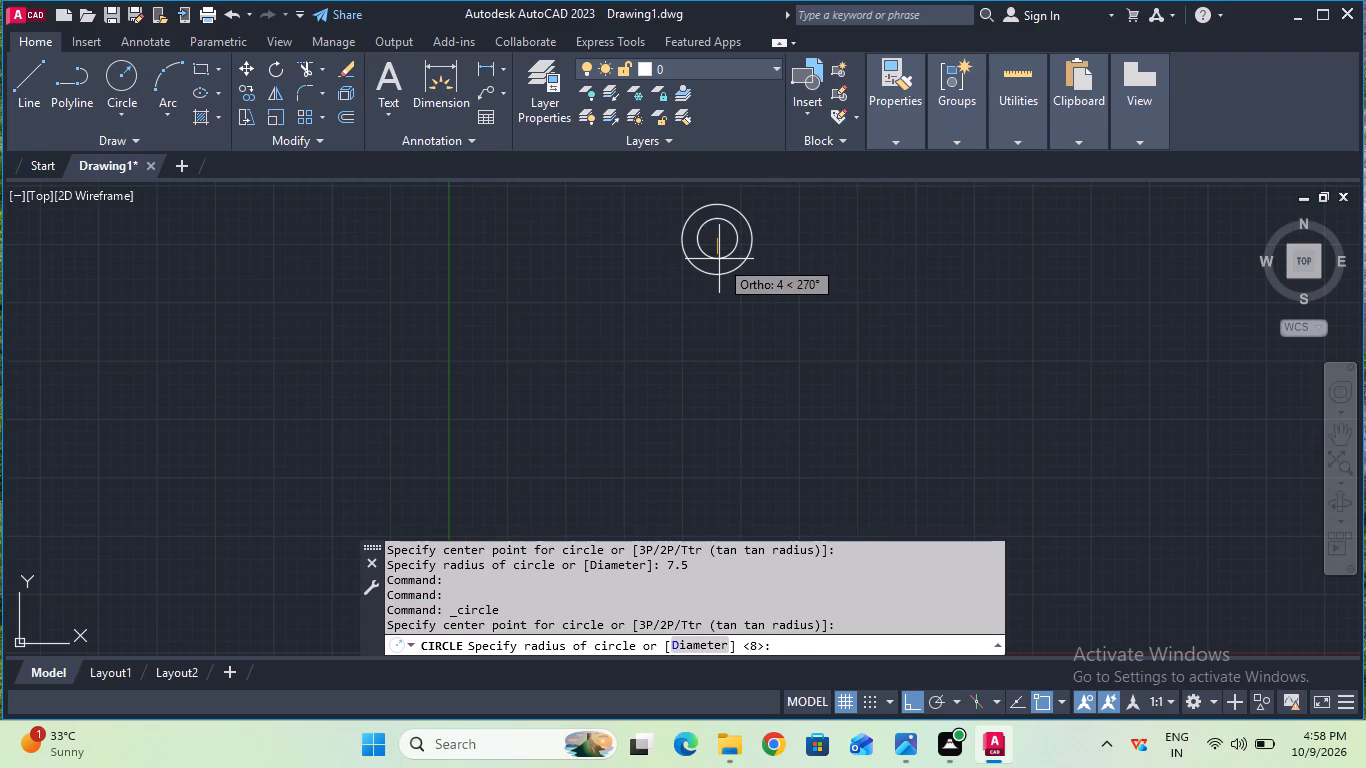
key(5)
key(Return)
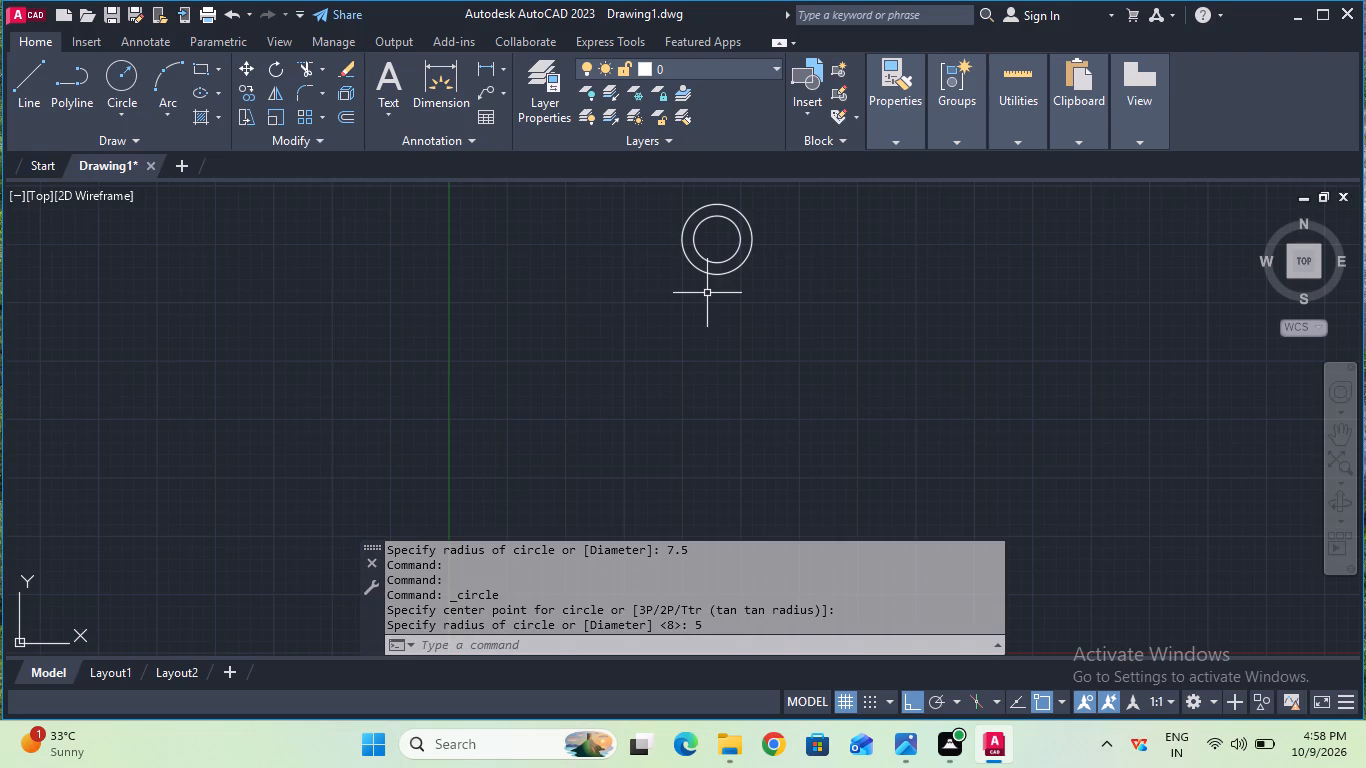
Load the CENTER linetype from acad.lin into the drawing.
scroll(707, 293, up, 1)
scroll(707, 293, down, 2)
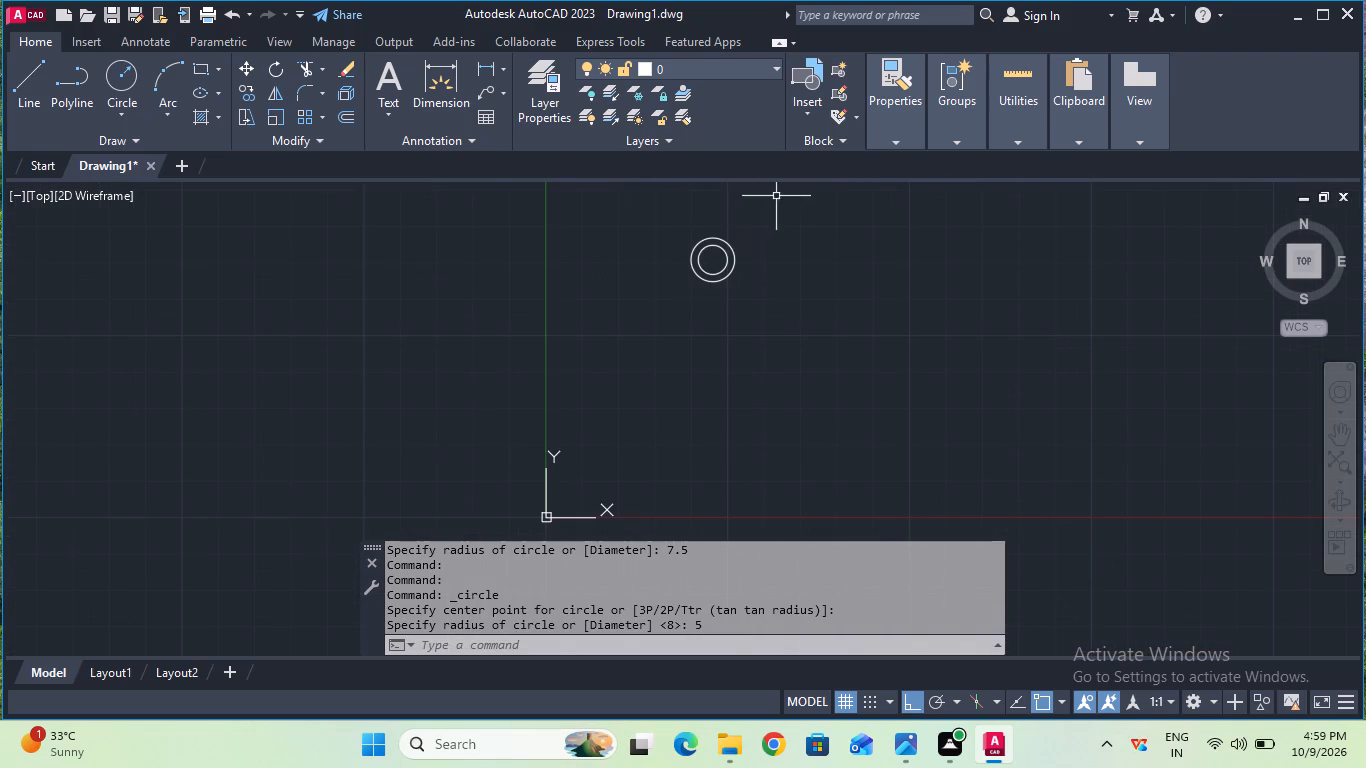
click(879, 144)
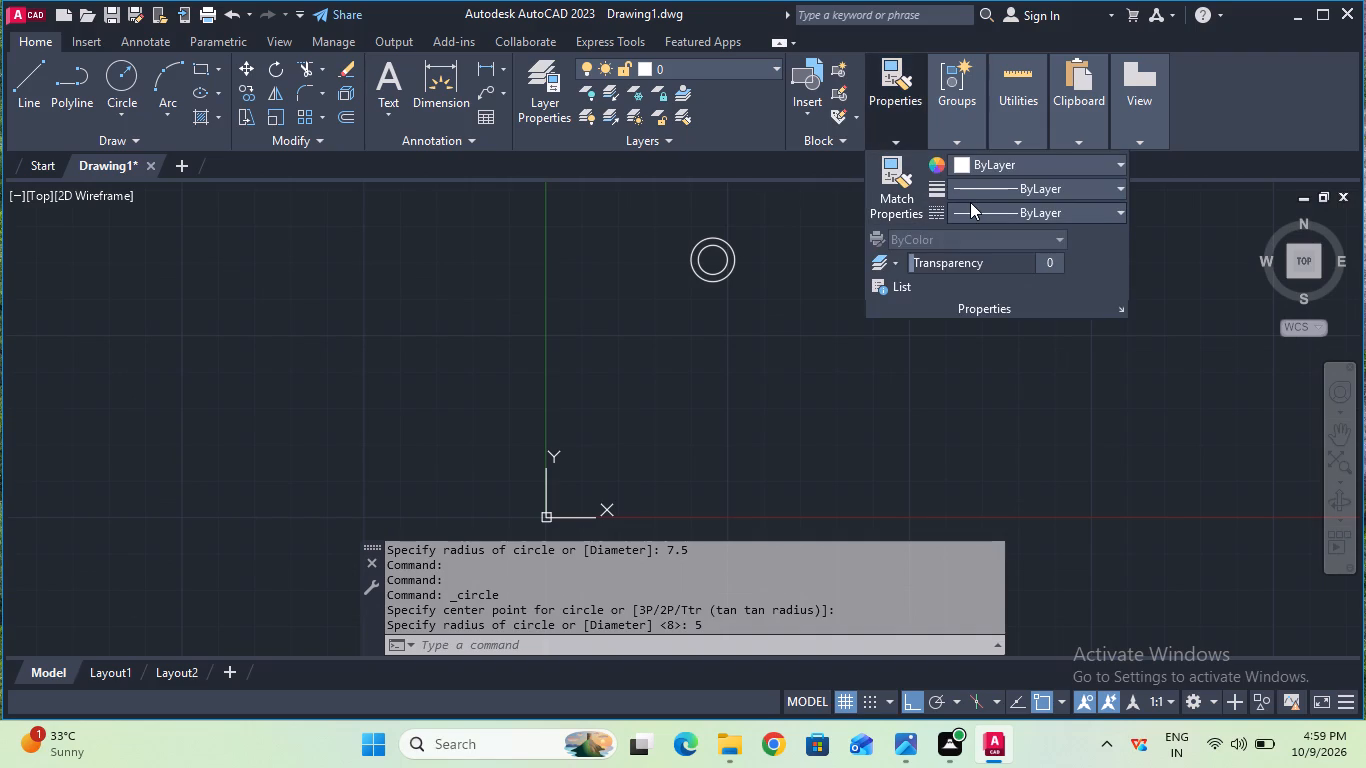
click(970, 202)
click(1009, 304)
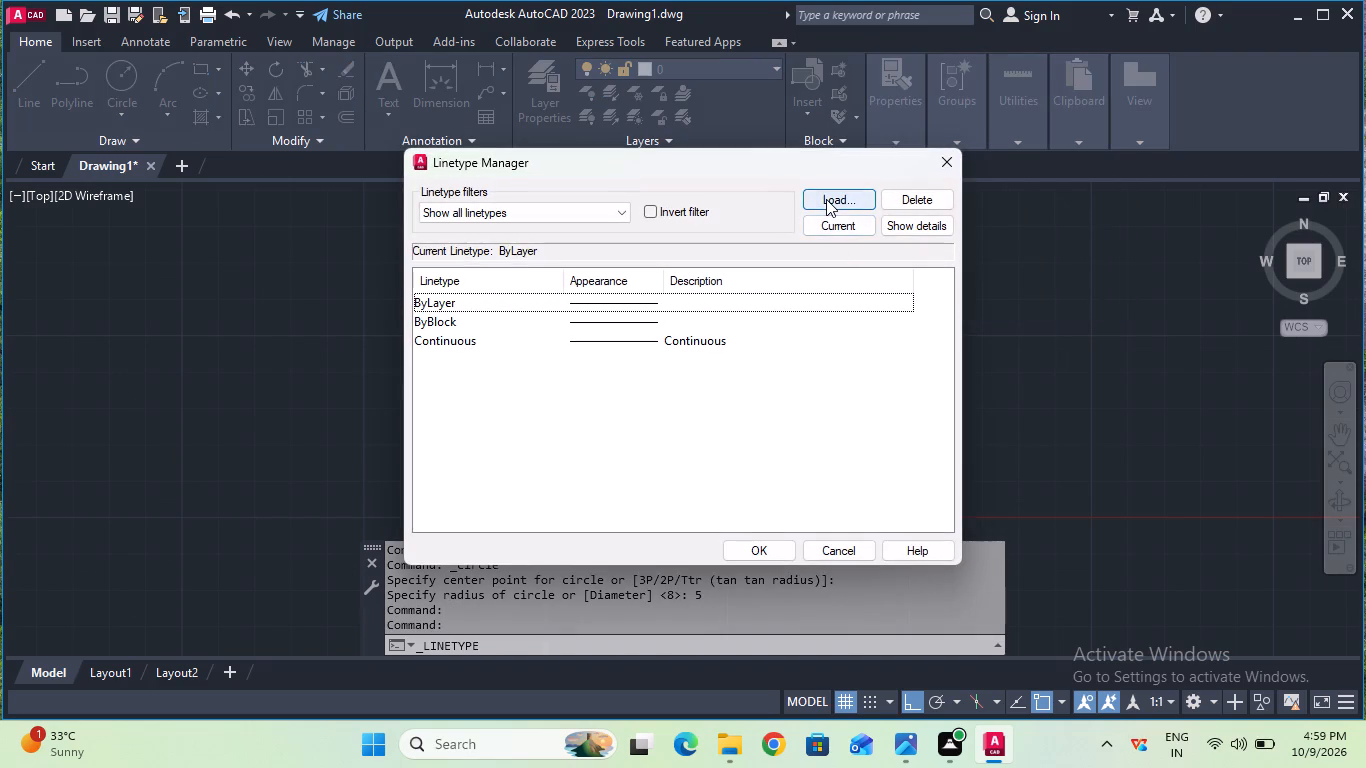
click(826, 199)
scroll(760, 291, down, 3)
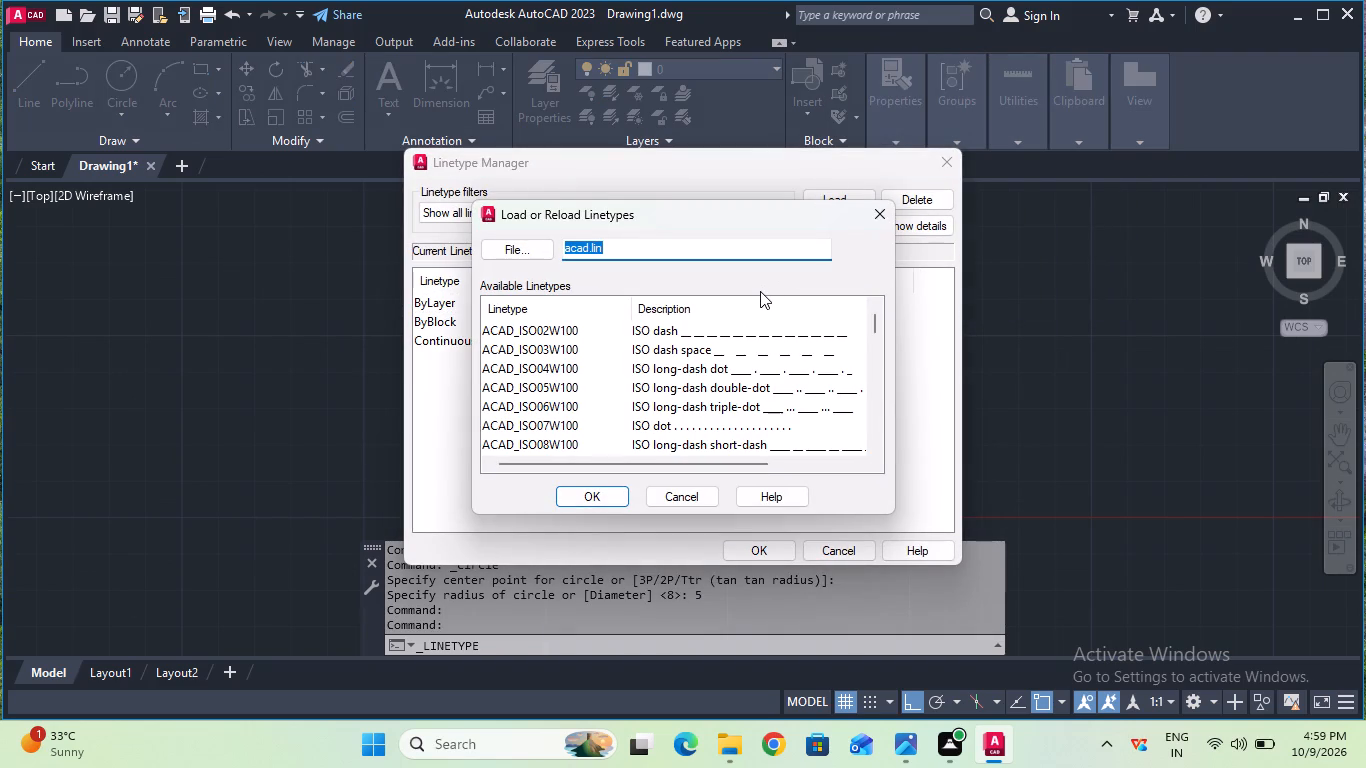
scroll(723, 308, down, 4)
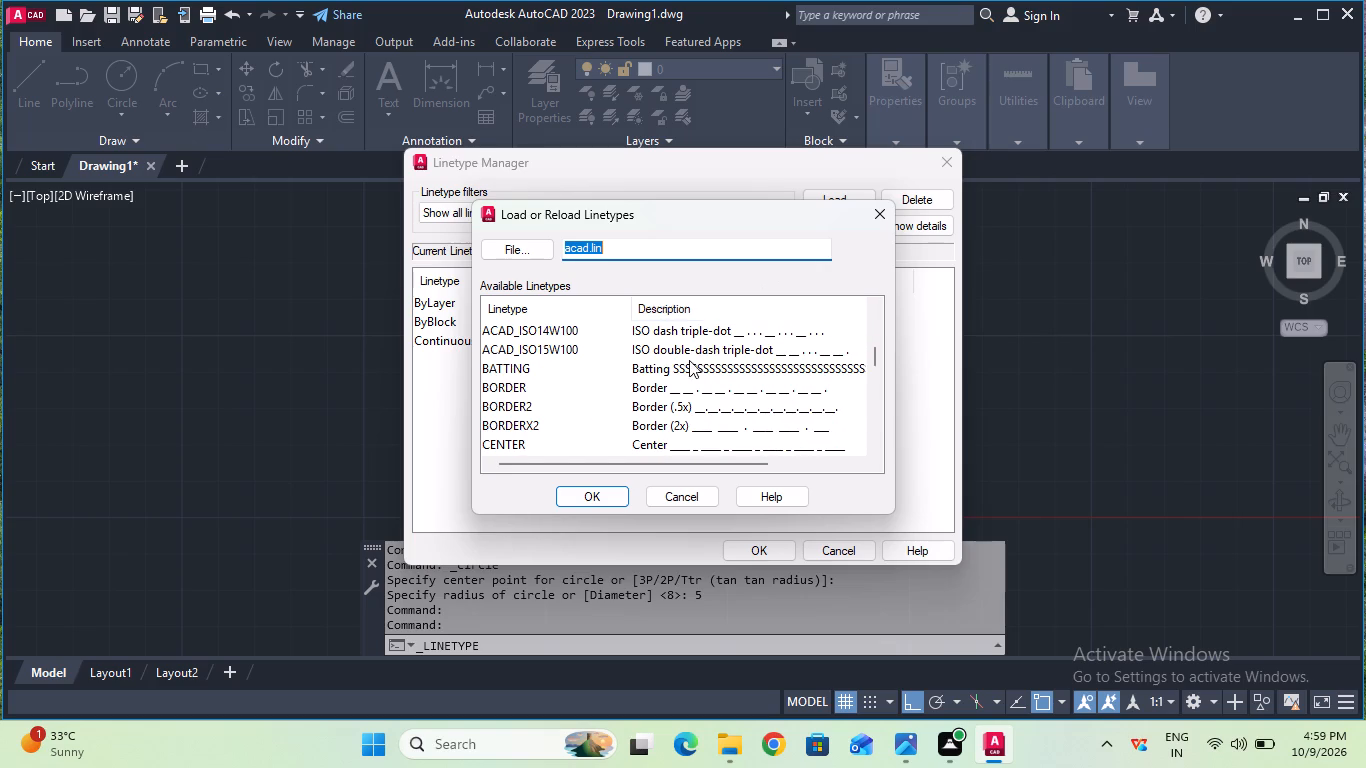
click(657, 447)
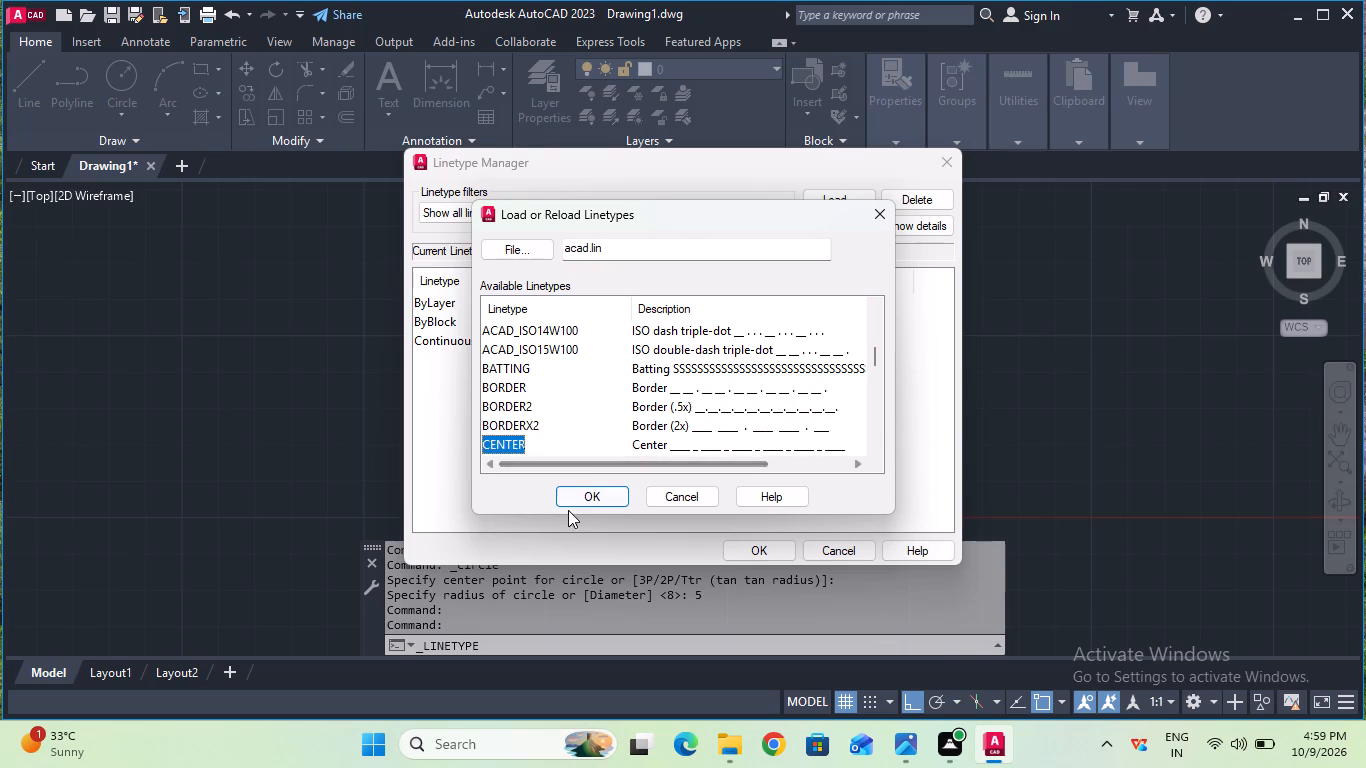
click(578, 498)
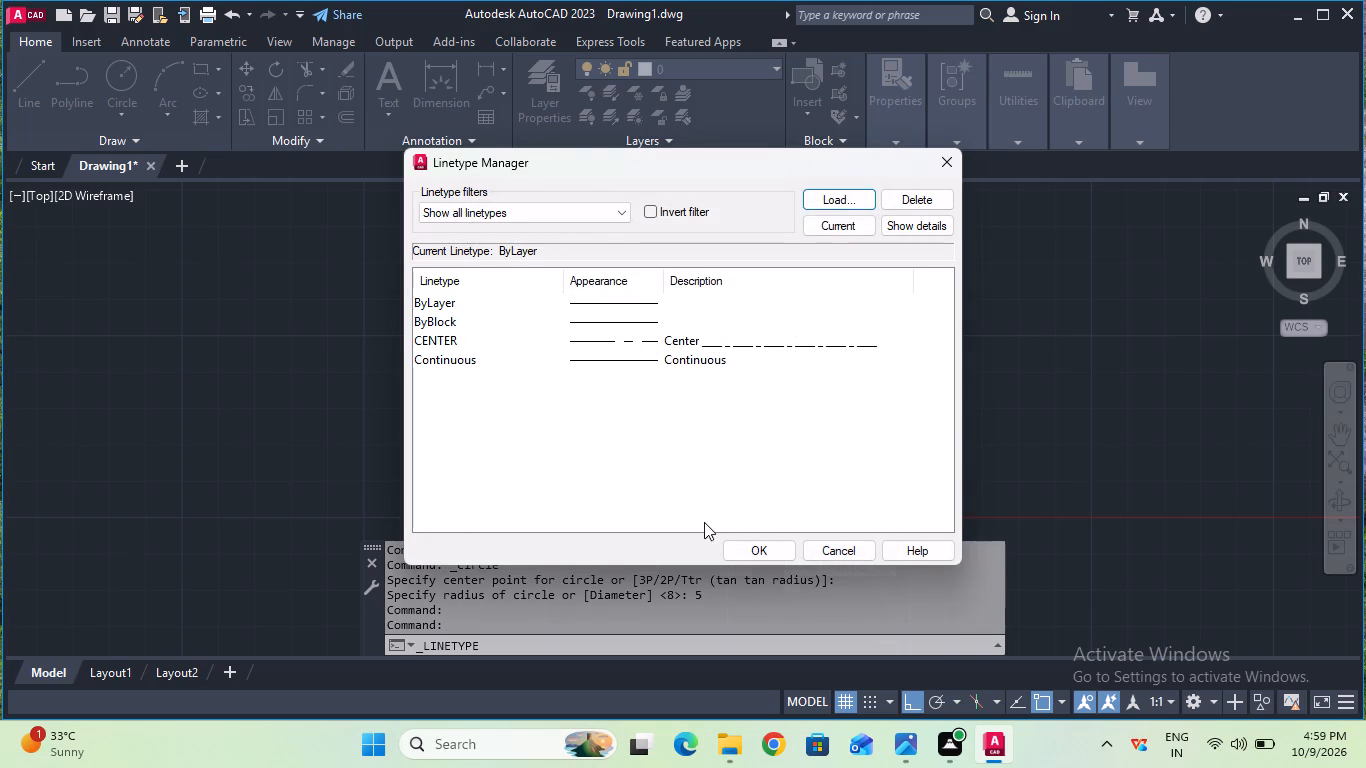
click(747, 543)
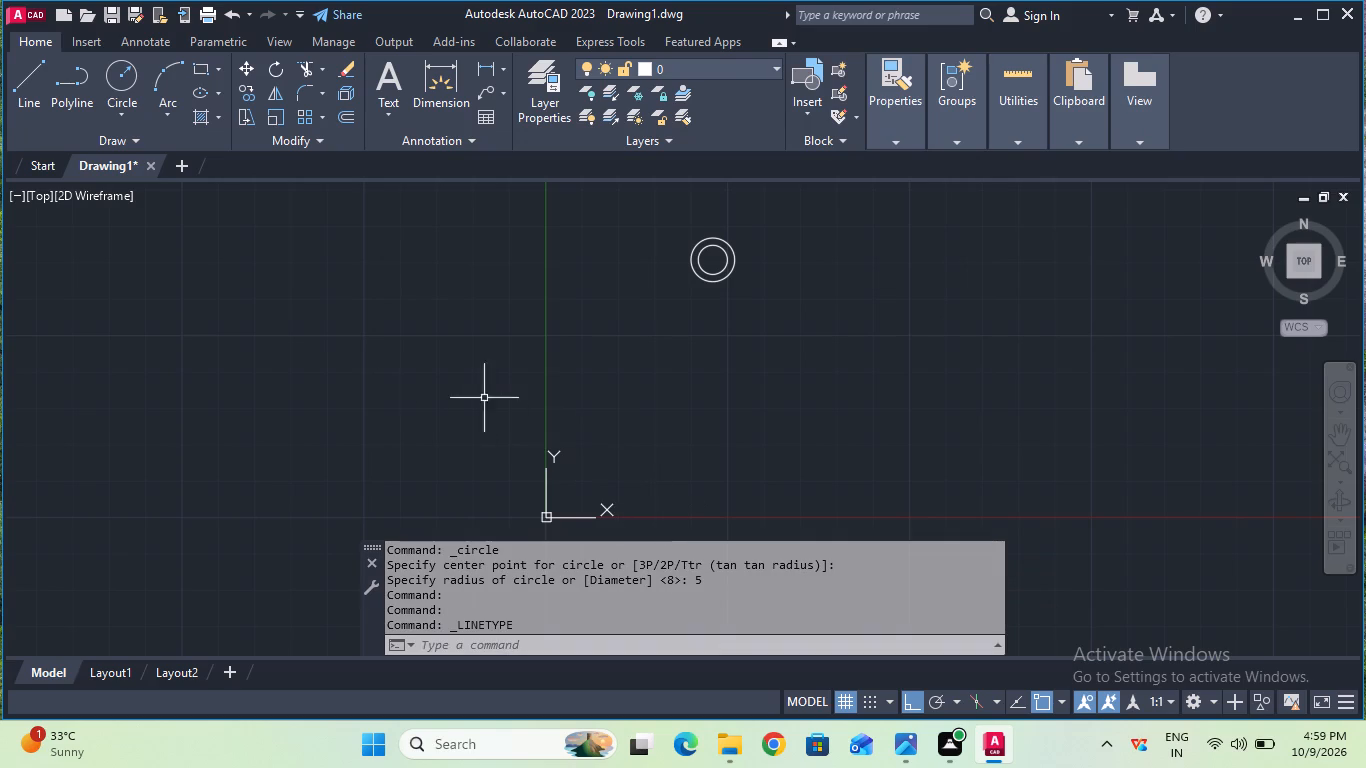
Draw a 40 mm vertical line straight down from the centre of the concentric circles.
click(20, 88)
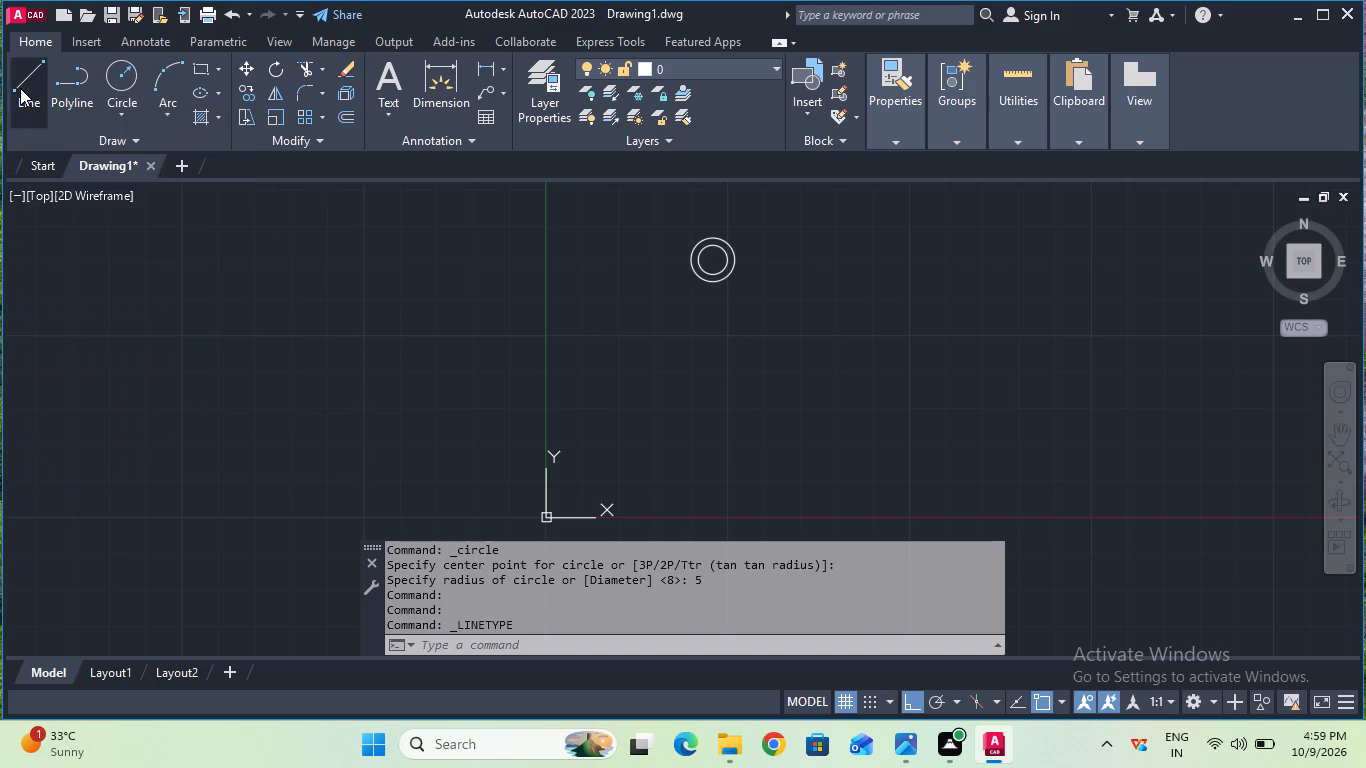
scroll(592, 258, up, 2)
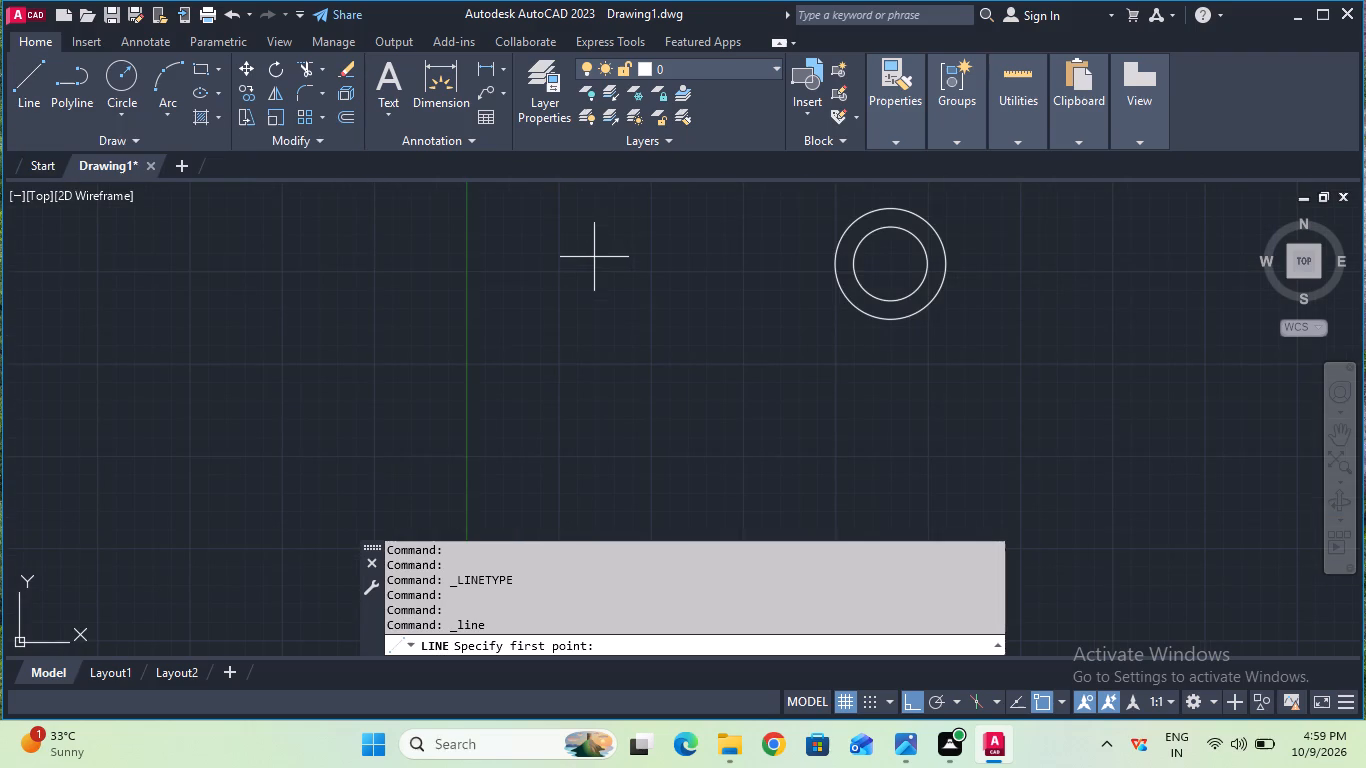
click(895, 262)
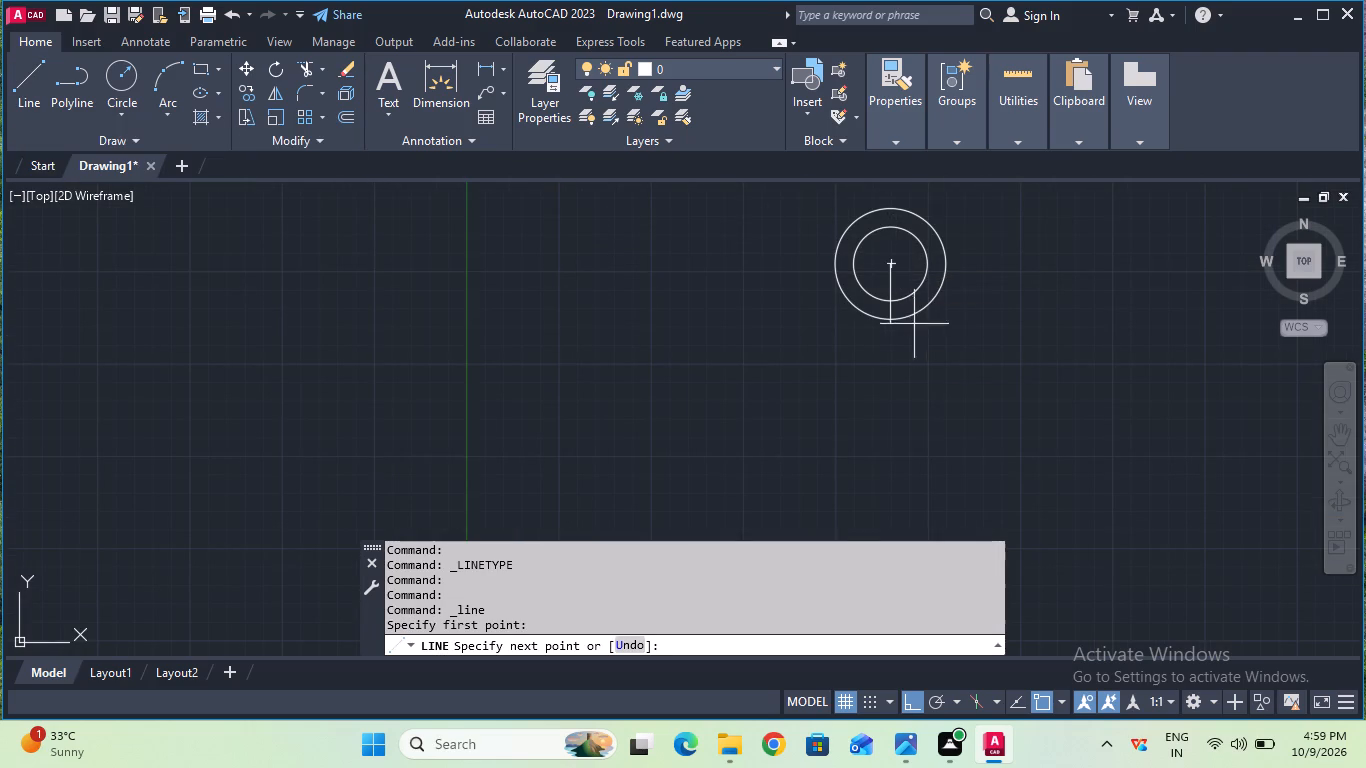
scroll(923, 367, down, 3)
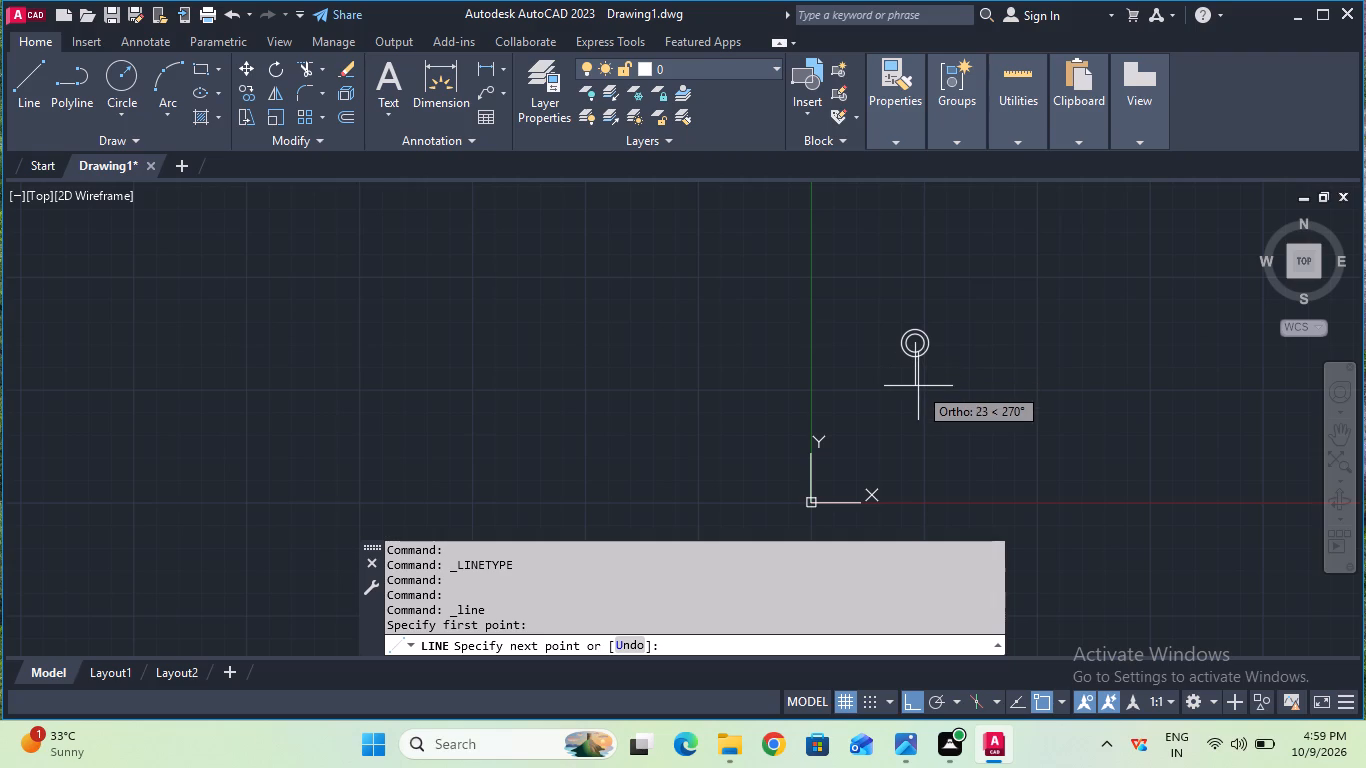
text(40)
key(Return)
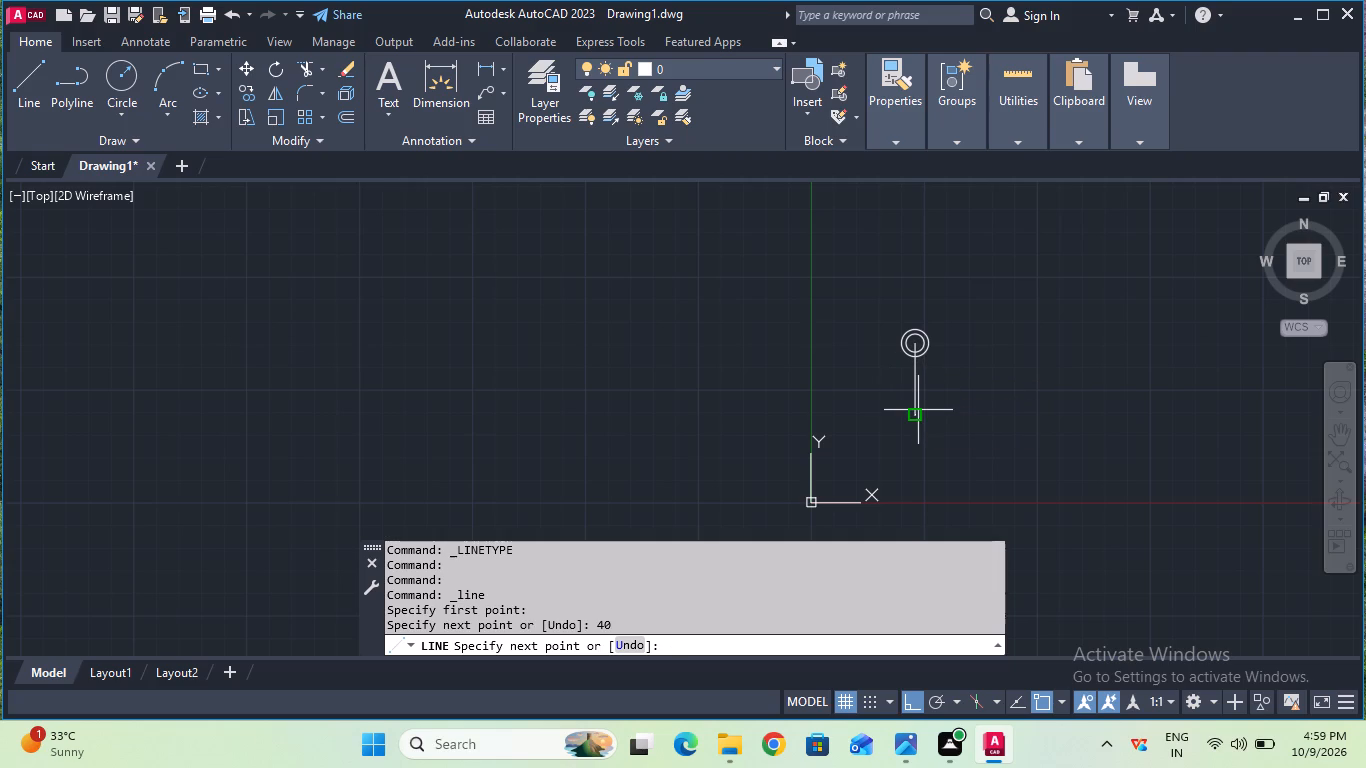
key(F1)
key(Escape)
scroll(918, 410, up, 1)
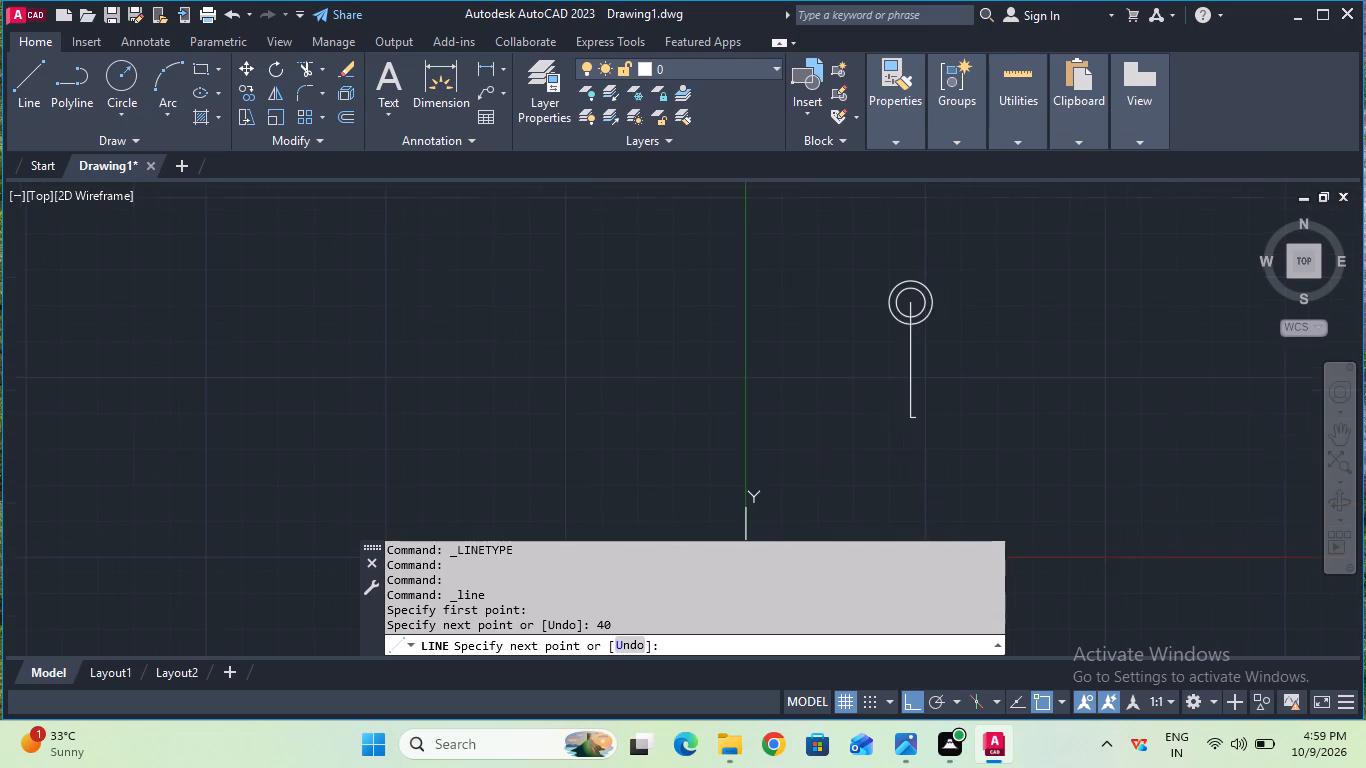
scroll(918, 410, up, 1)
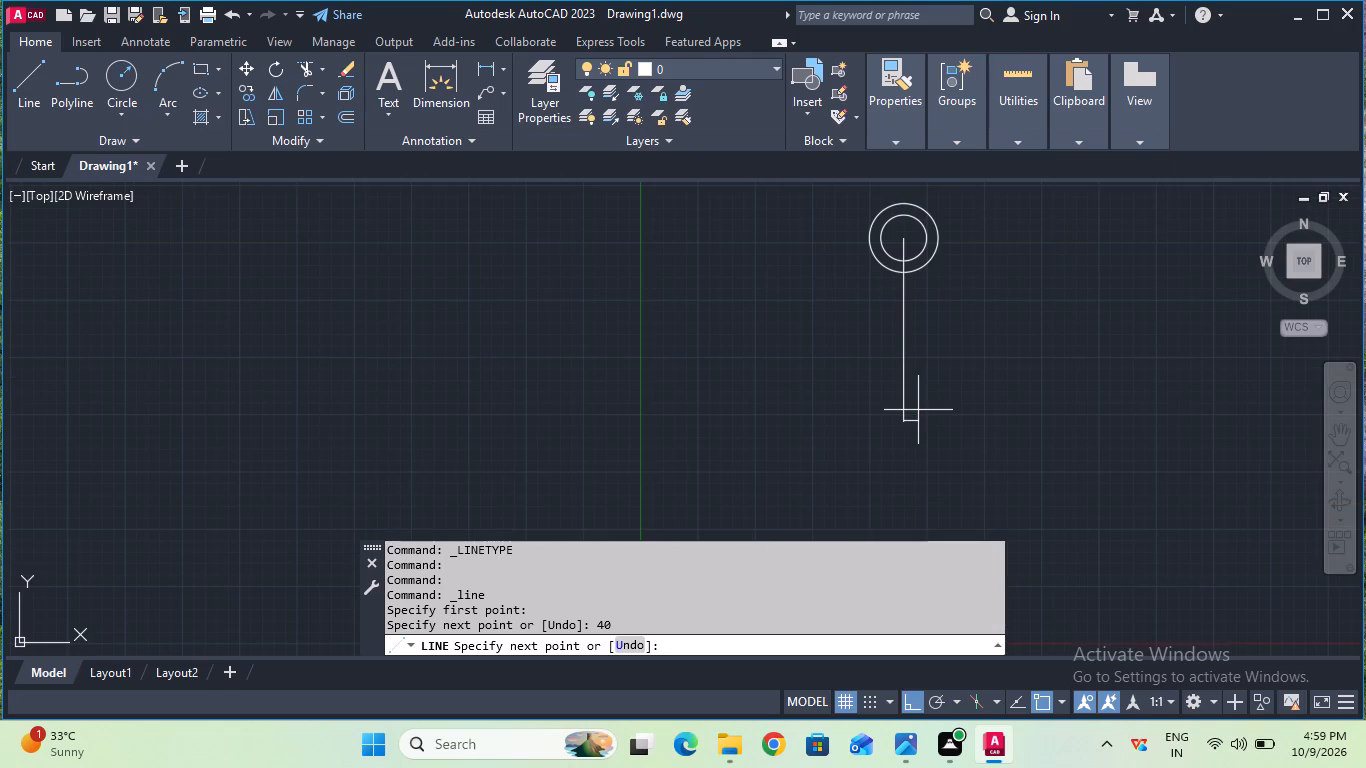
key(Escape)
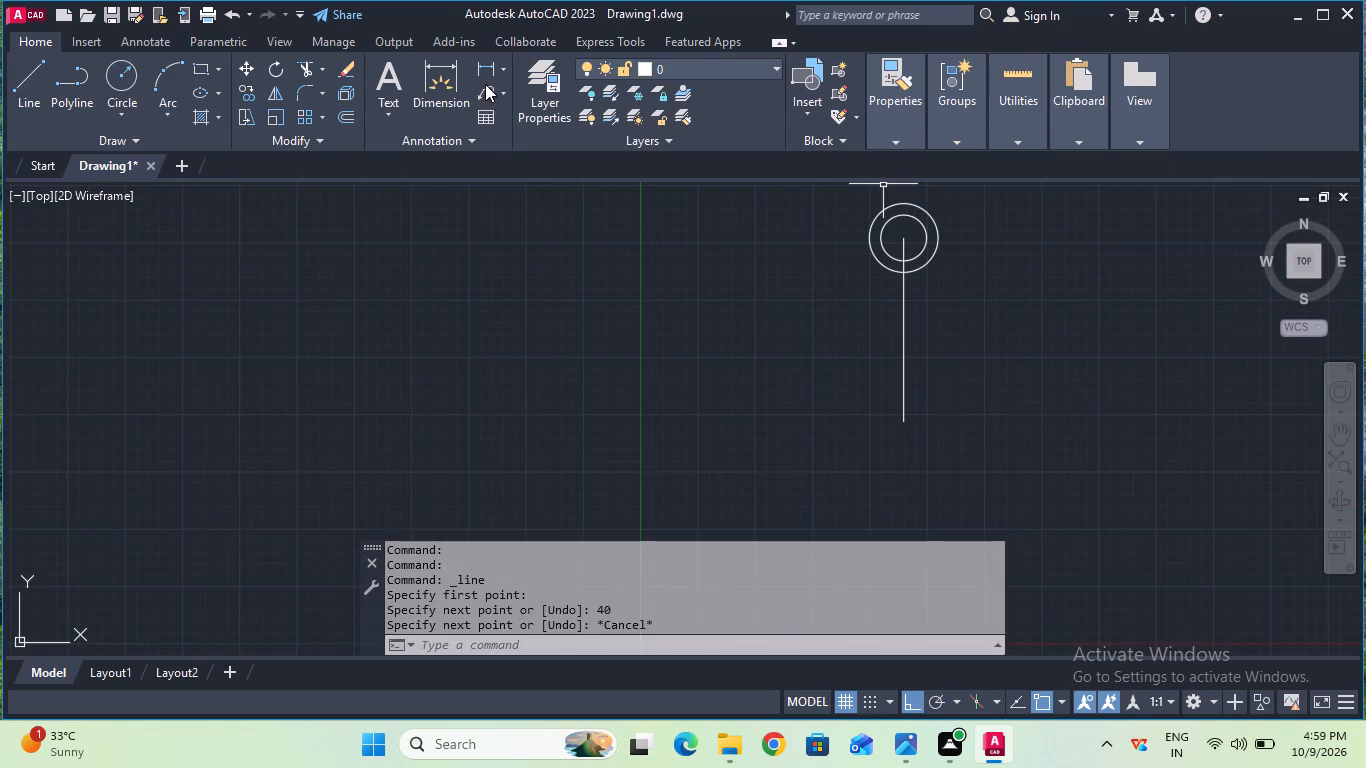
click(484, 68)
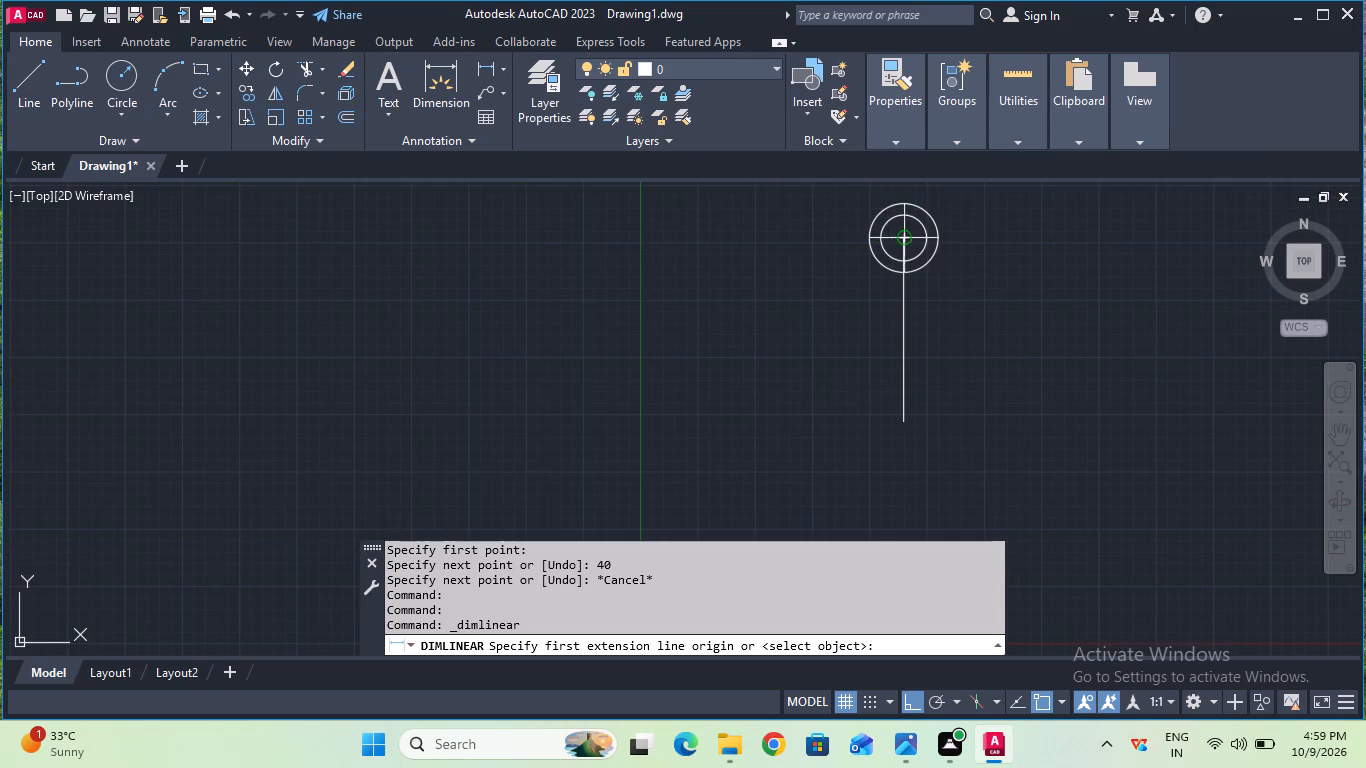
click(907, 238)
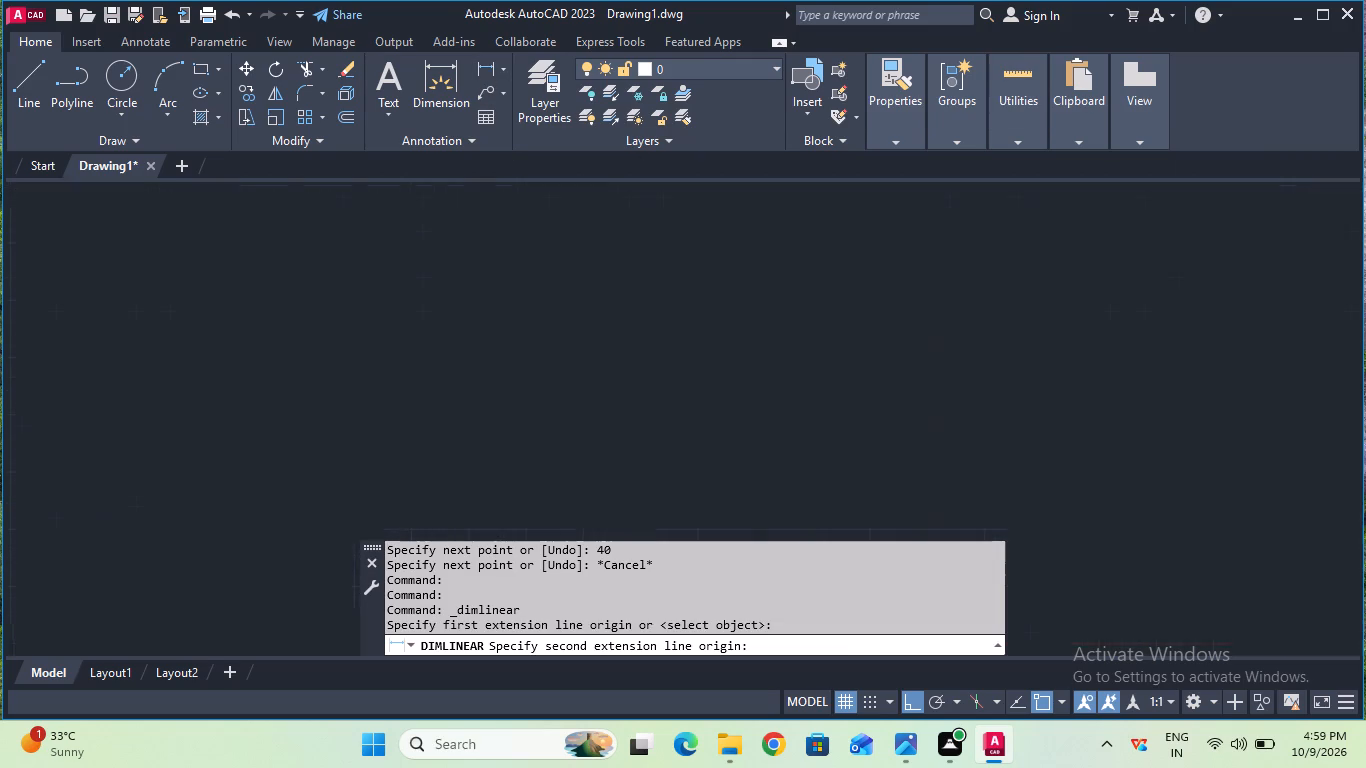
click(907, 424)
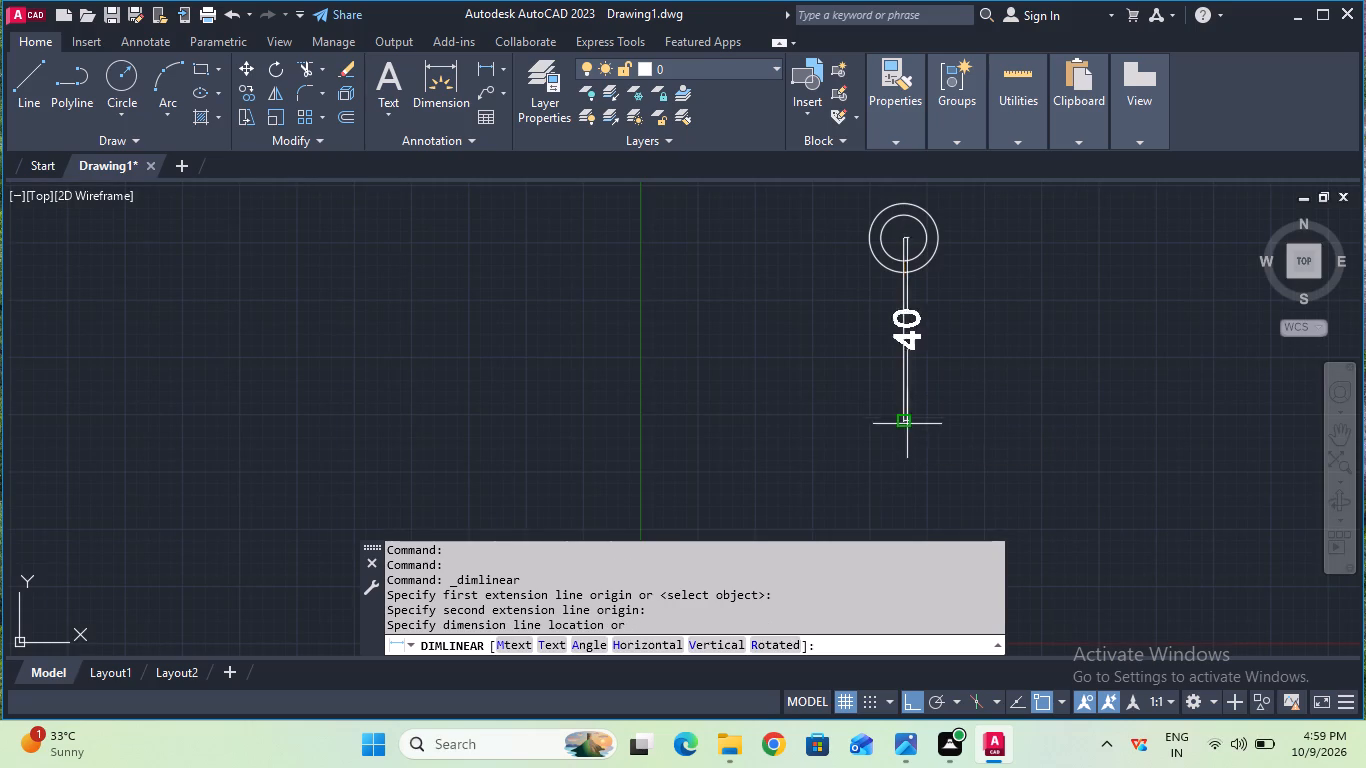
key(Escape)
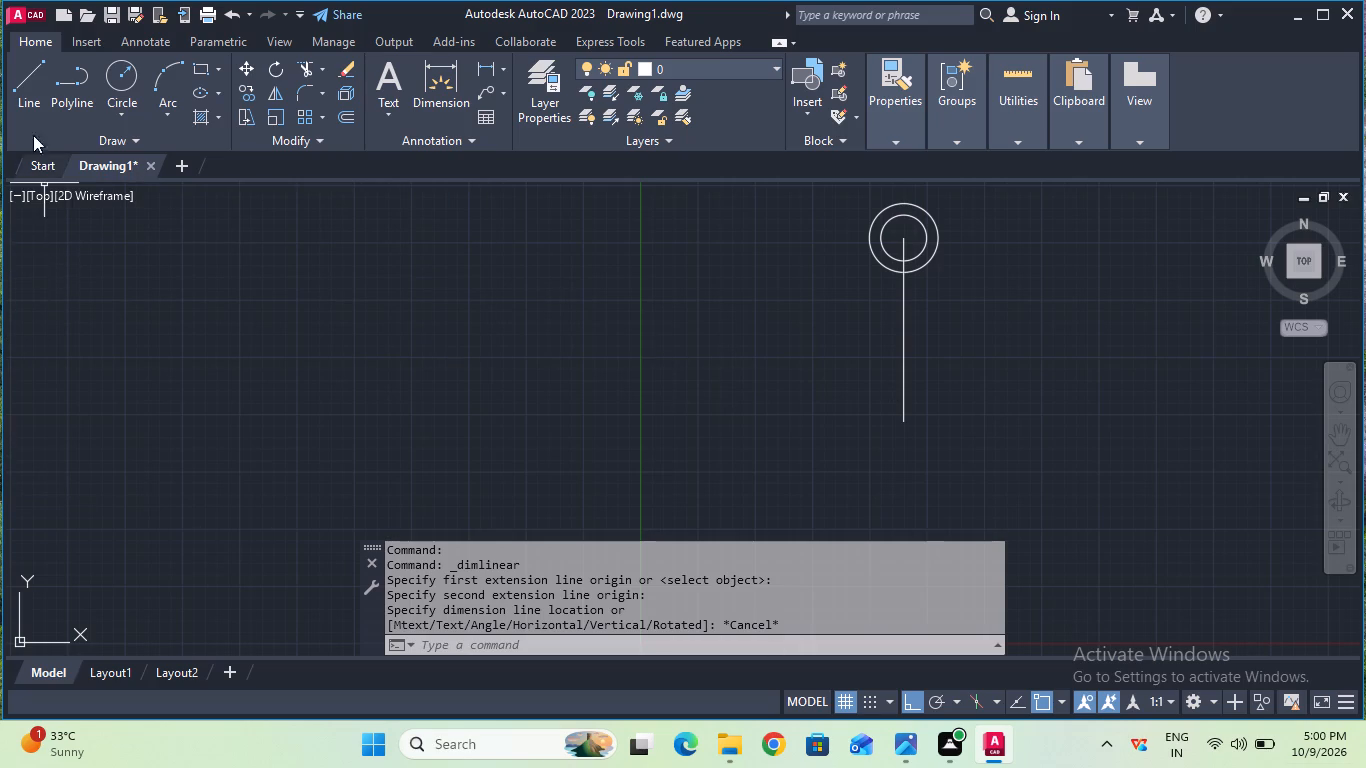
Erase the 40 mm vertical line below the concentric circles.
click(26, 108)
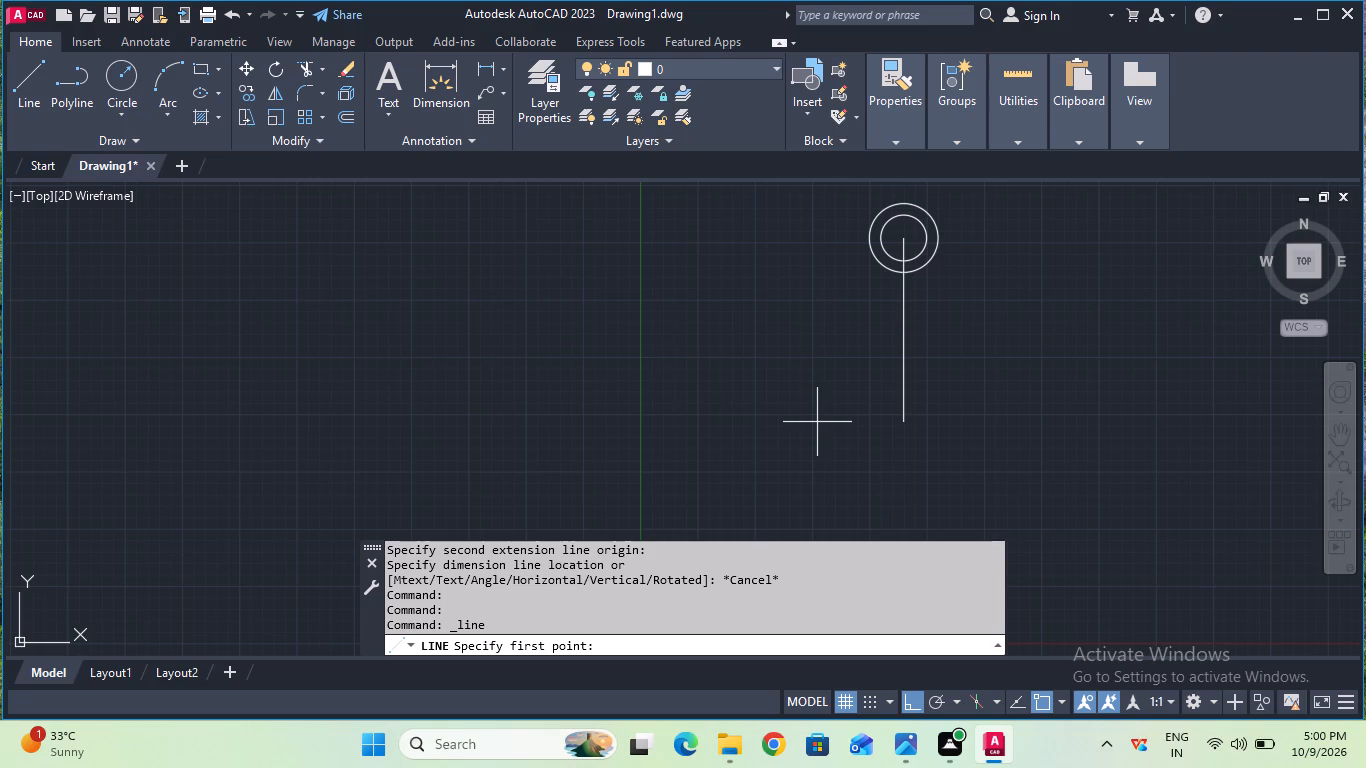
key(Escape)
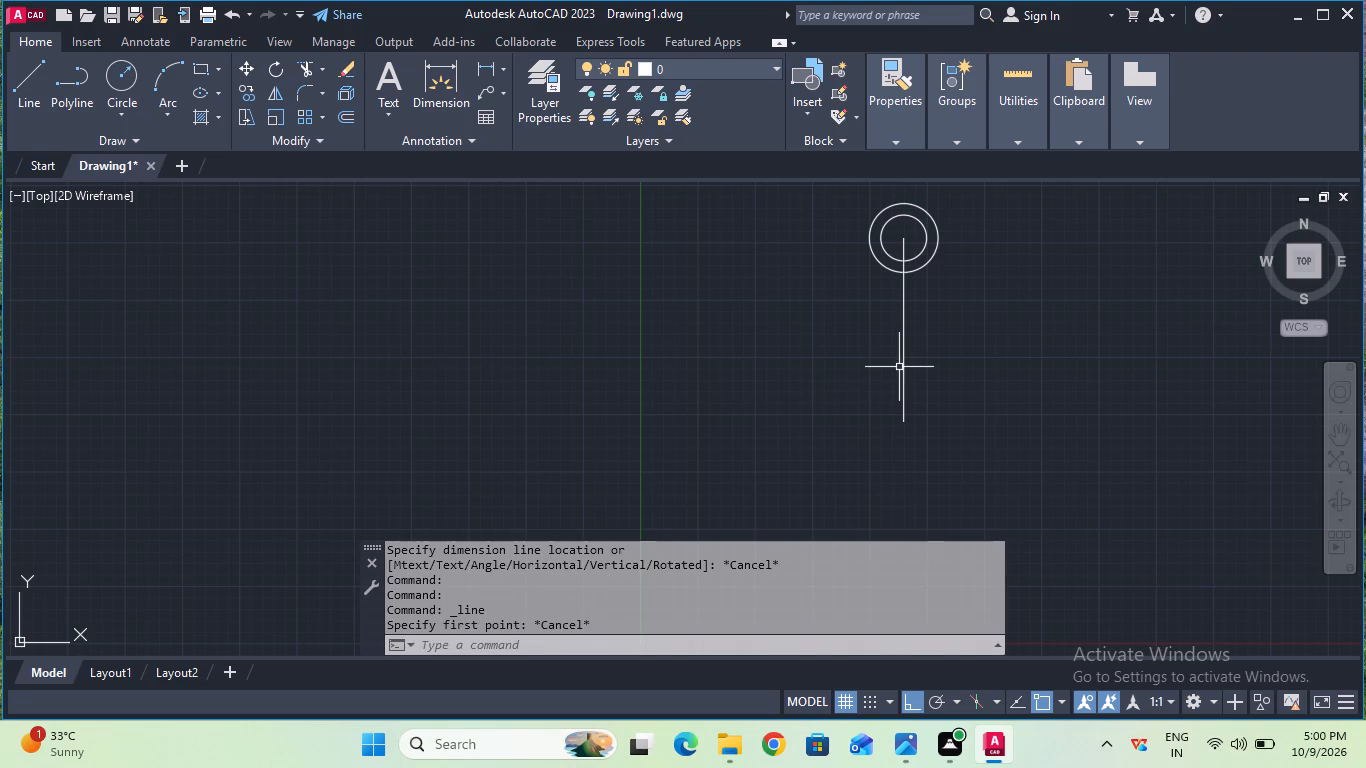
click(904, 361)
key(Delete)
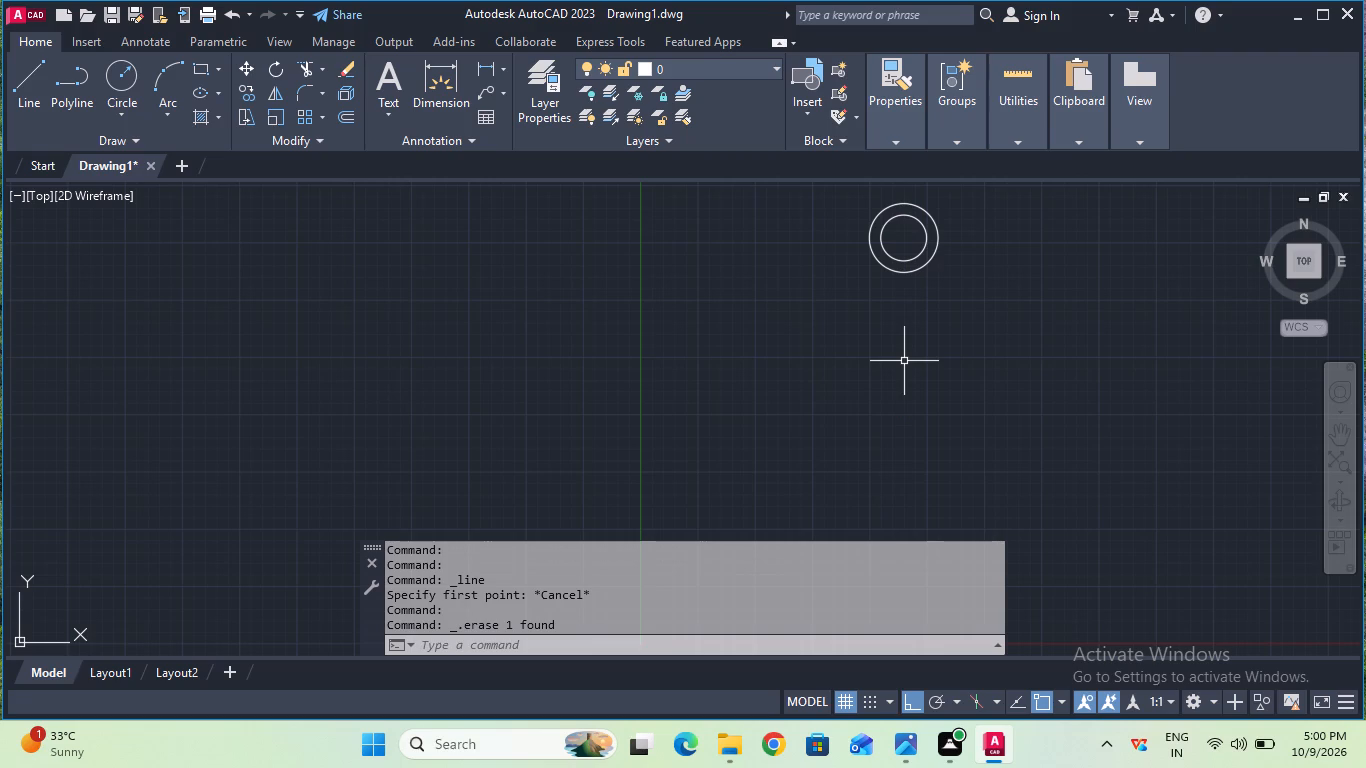
Draw a 70 mm vertical line in CENTER linetype straight down from the centre of the concentric circles.
click(25, 70)
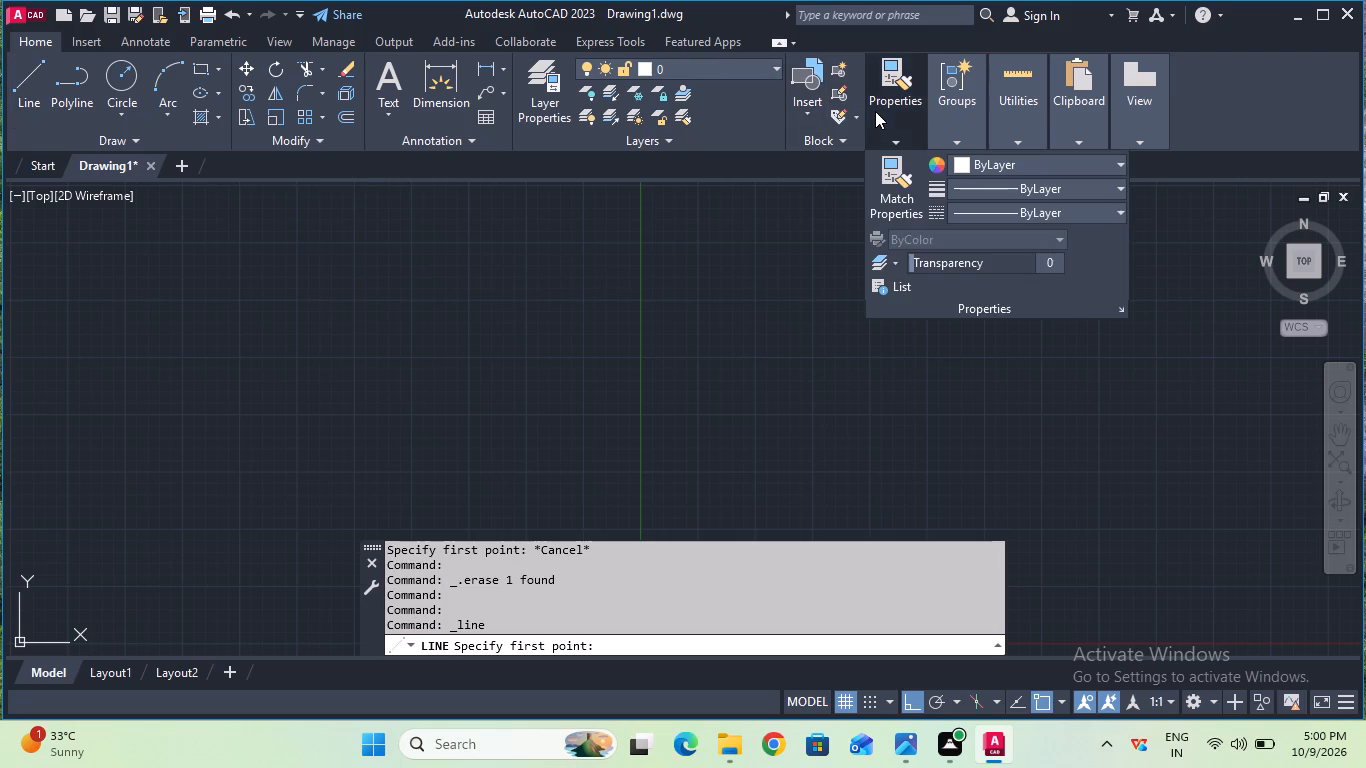
click(1034, 210)
click(1032, 278)
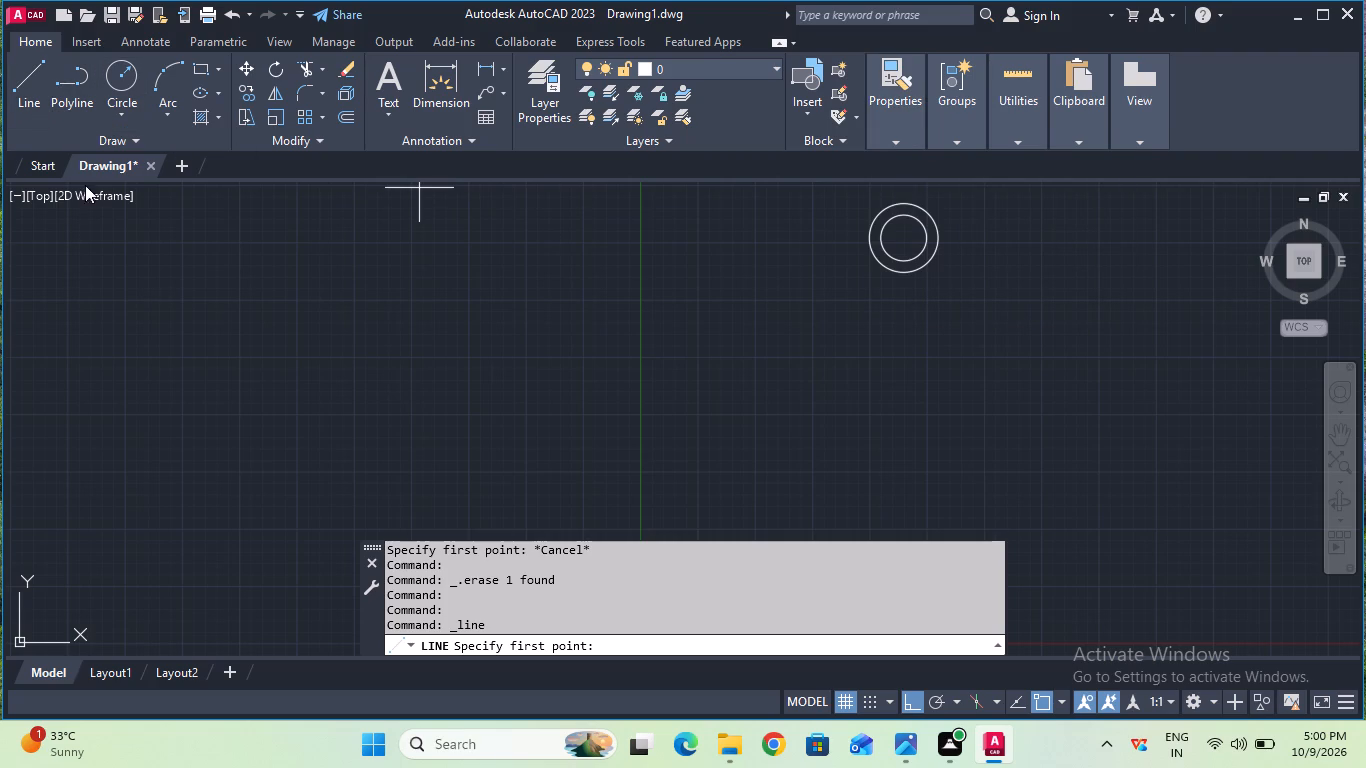
click(899, 237)
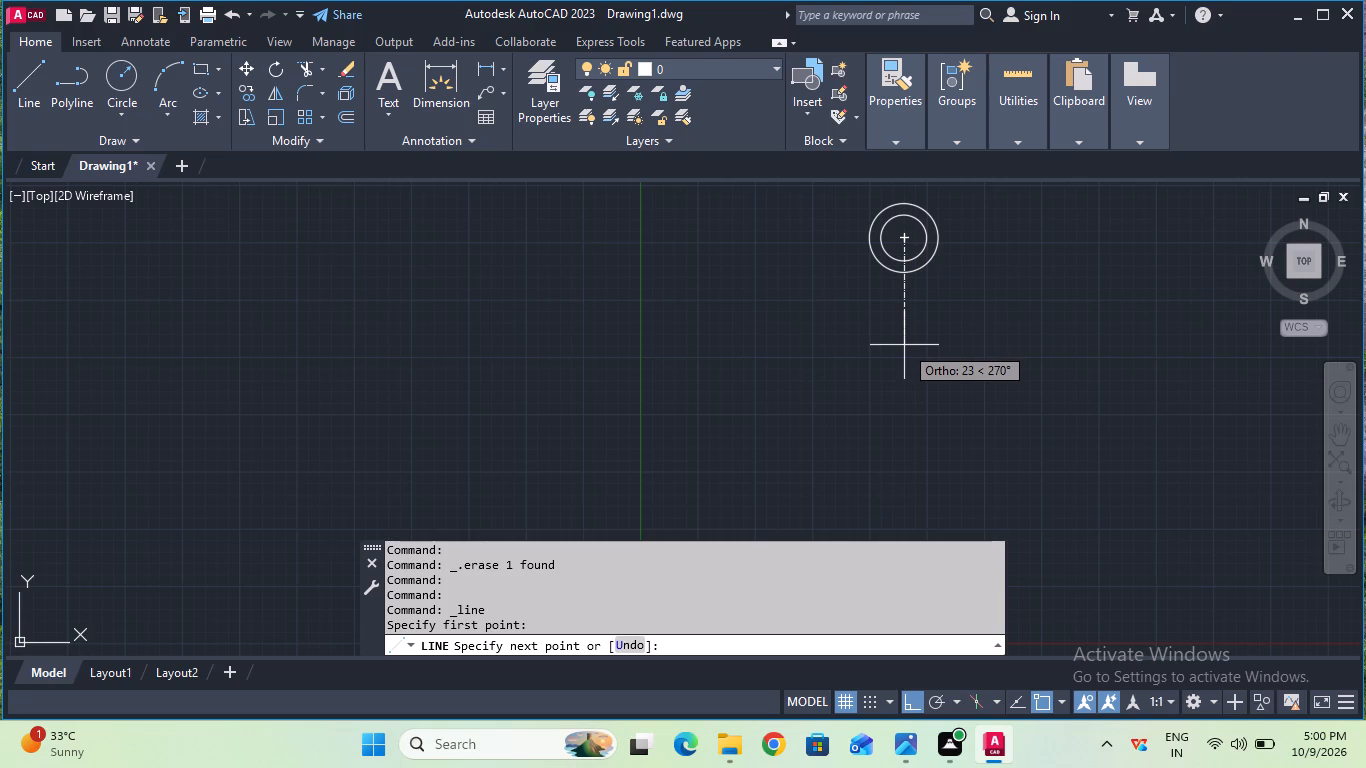
key(7)
key(0)
key(Return)
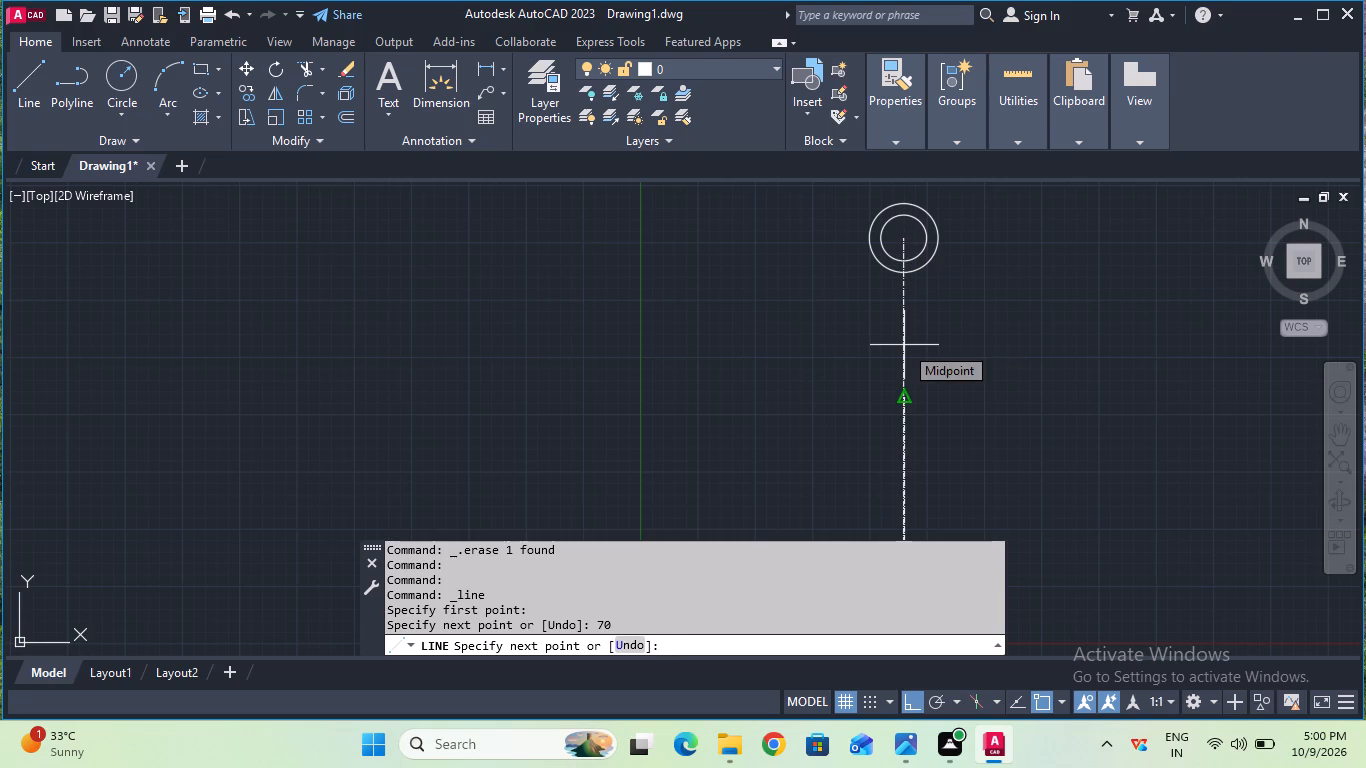
key(Escape)
Switch the current linetype to ByBlock and draw a 25 mm radius circle centred on the lower end of the vertical centre line.
scroll(904, 345, down, 2)
middle_drag(908, 406, 908, 322)
scroll(908, 322, up, 2)
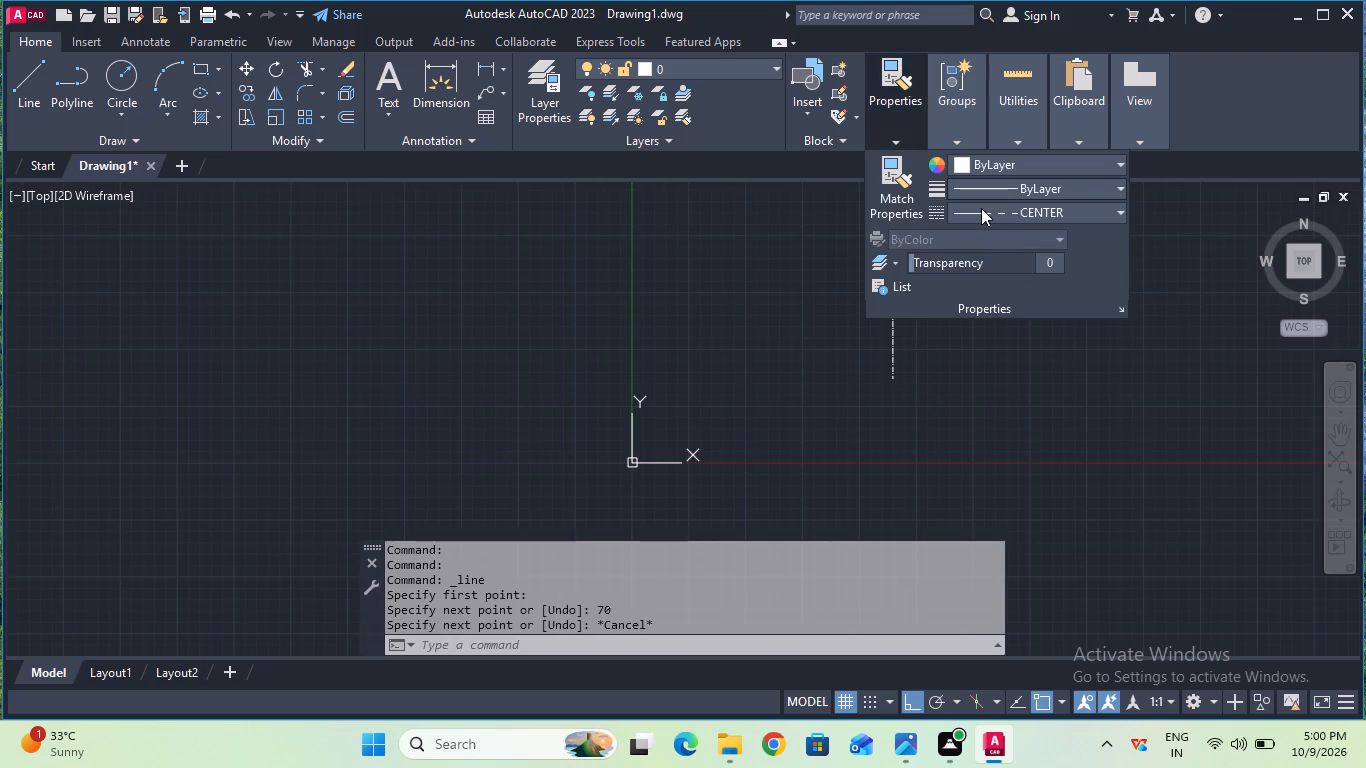
click(981, 208)
click(994, 260)
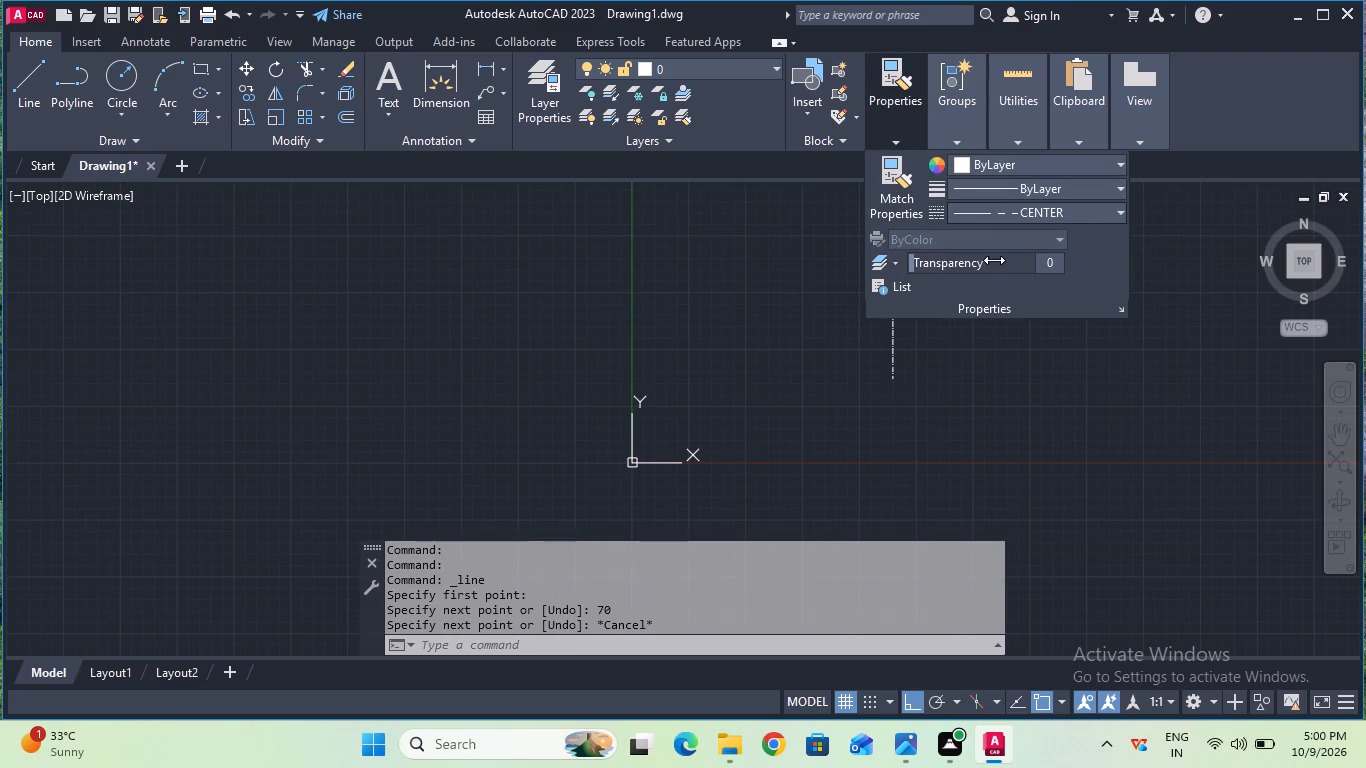
click(983, 220)
click(994, 247)
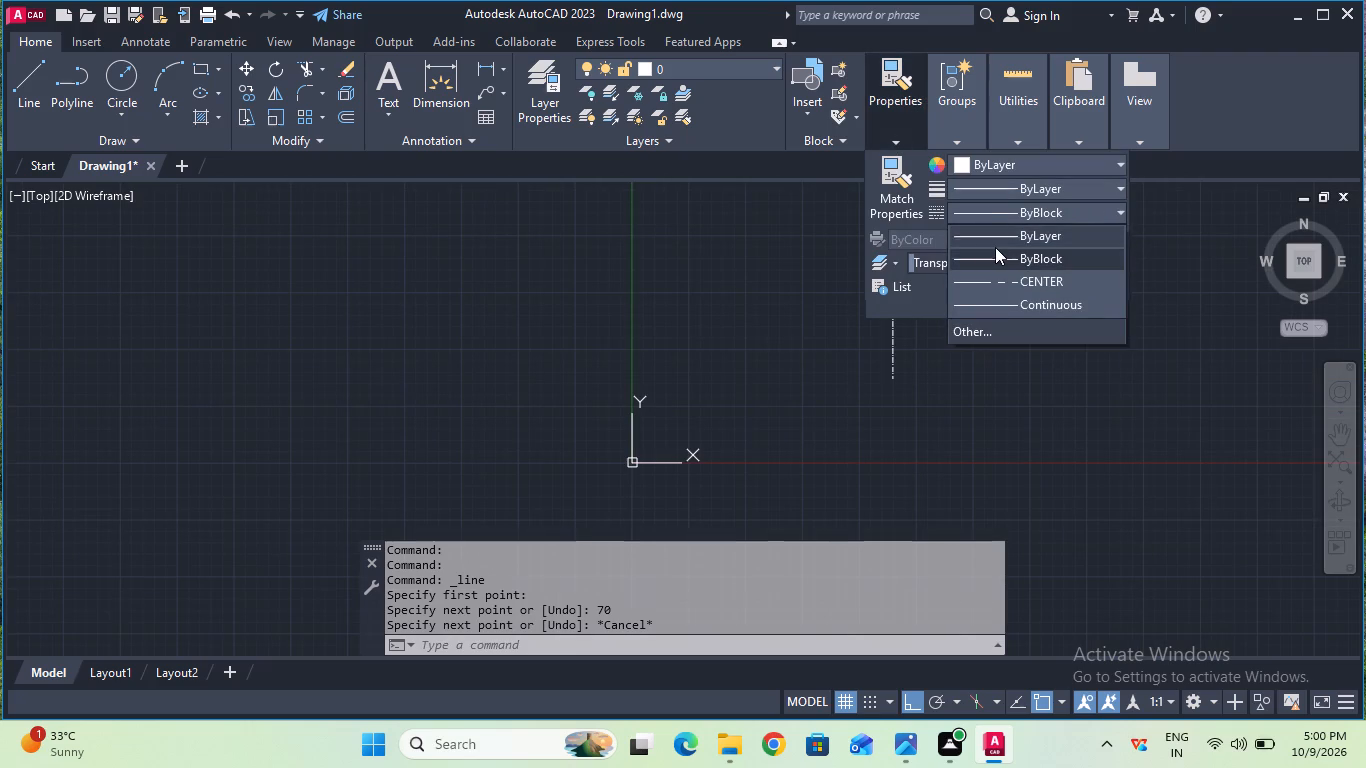
click(109, 77)
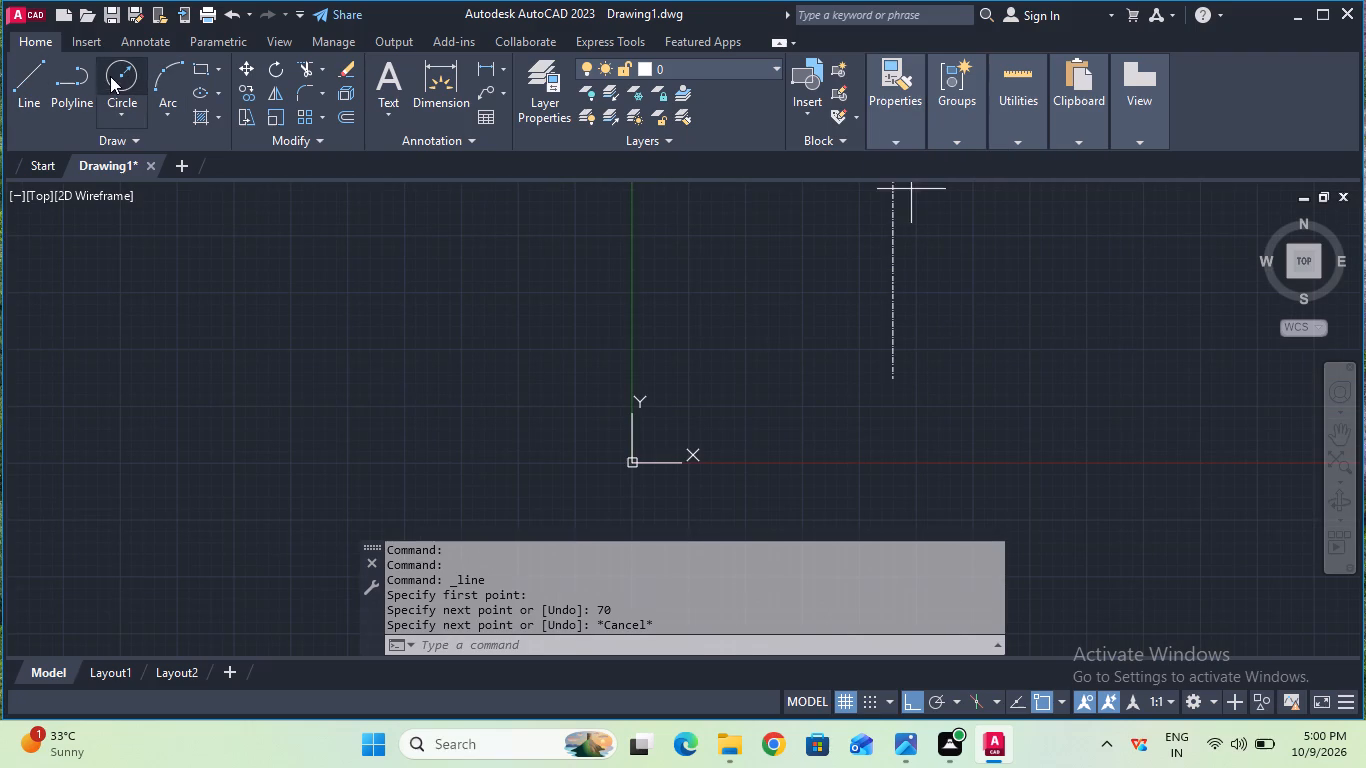
click(893, 374)
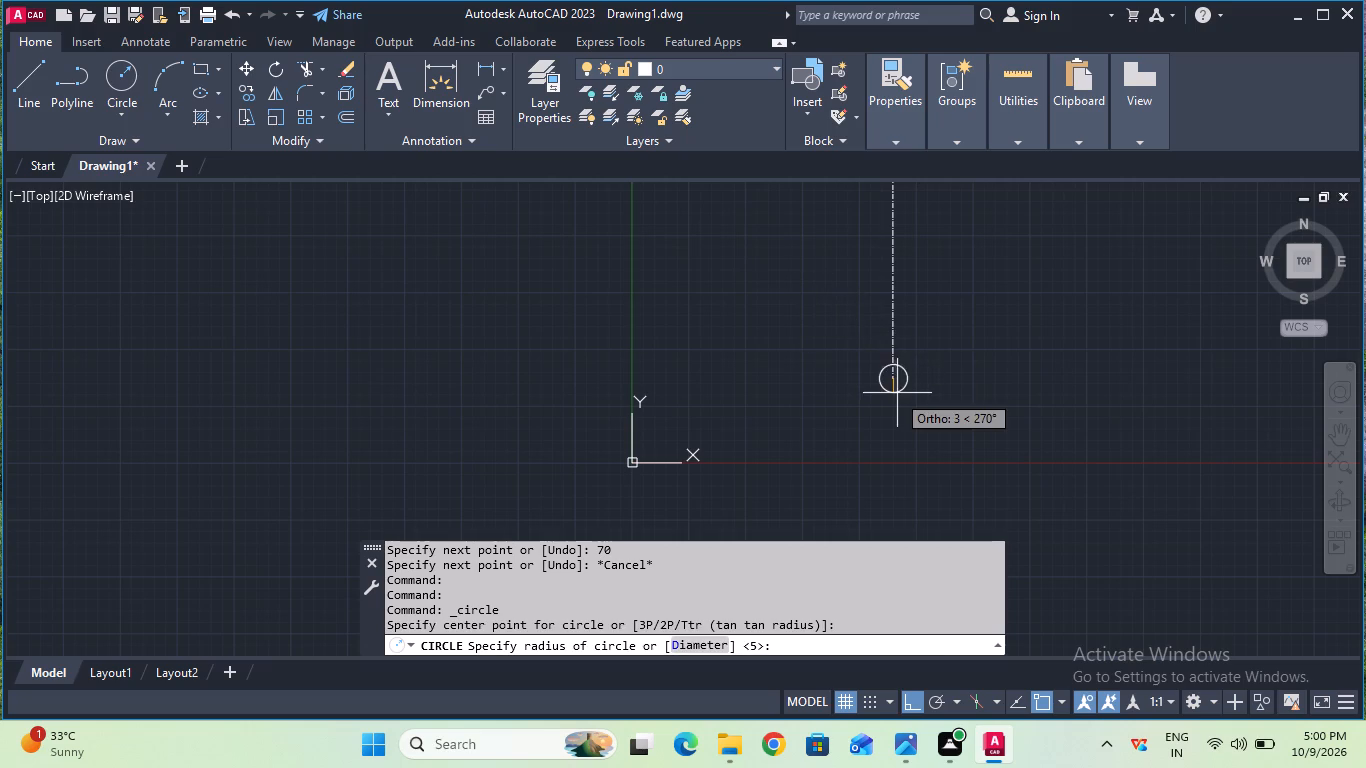
key(2)
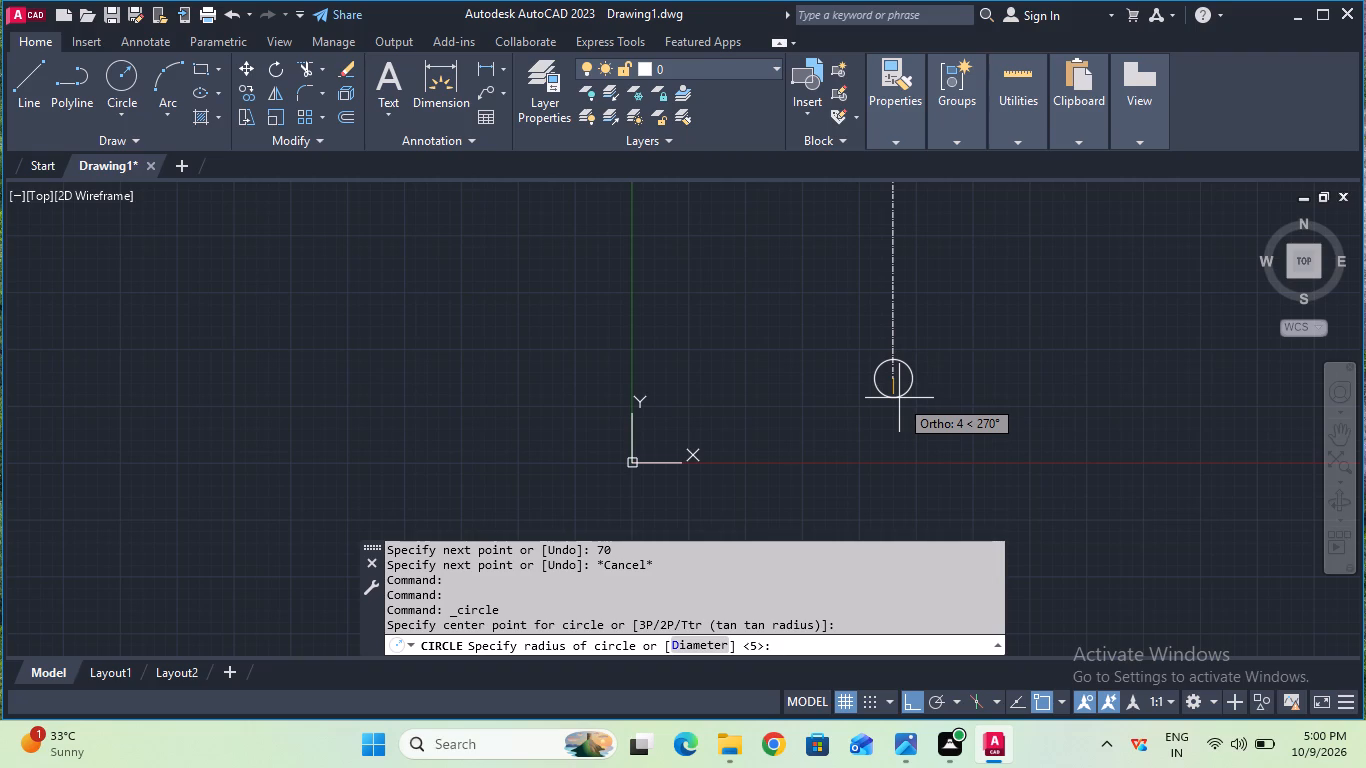
key(5)
key(Return)
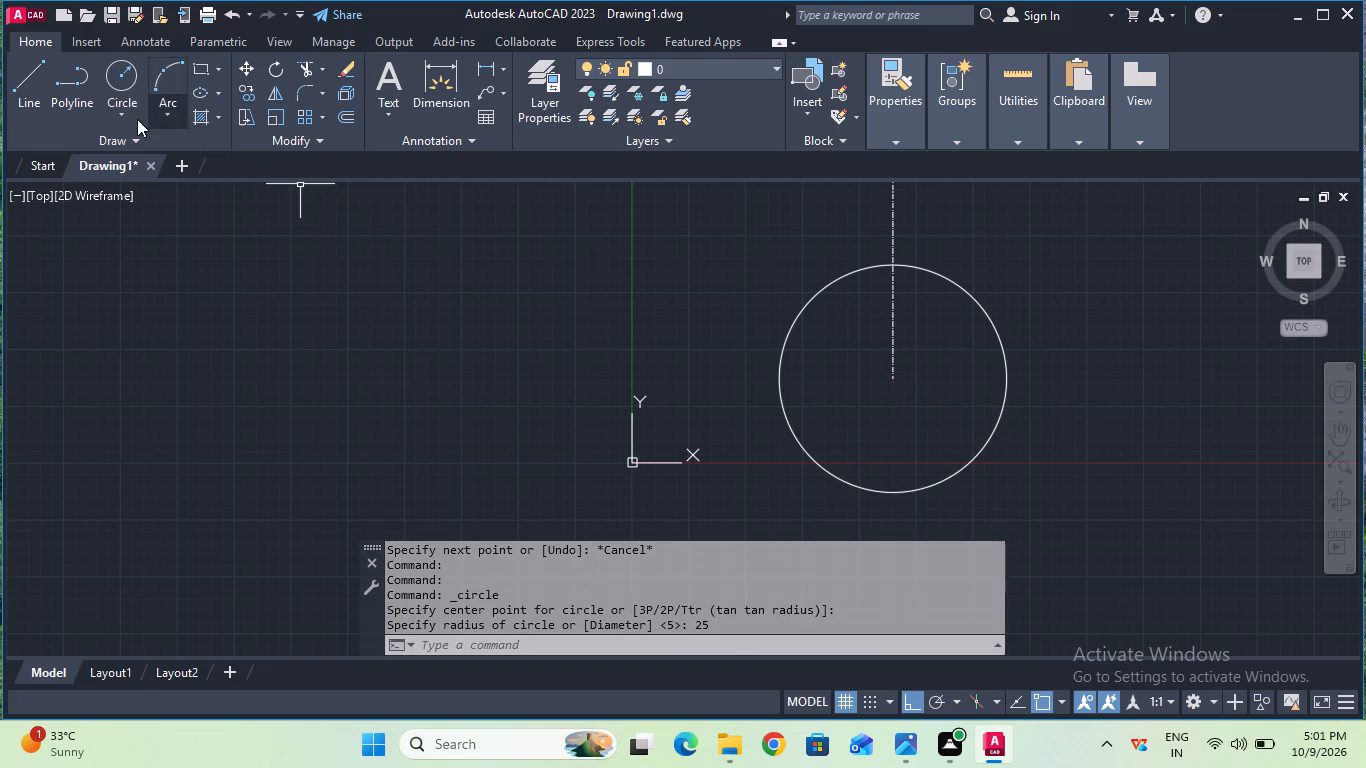
Draw a concentric circle of radius 32 mm at the centre of the 25 mm radius circle.
click(120, 85)
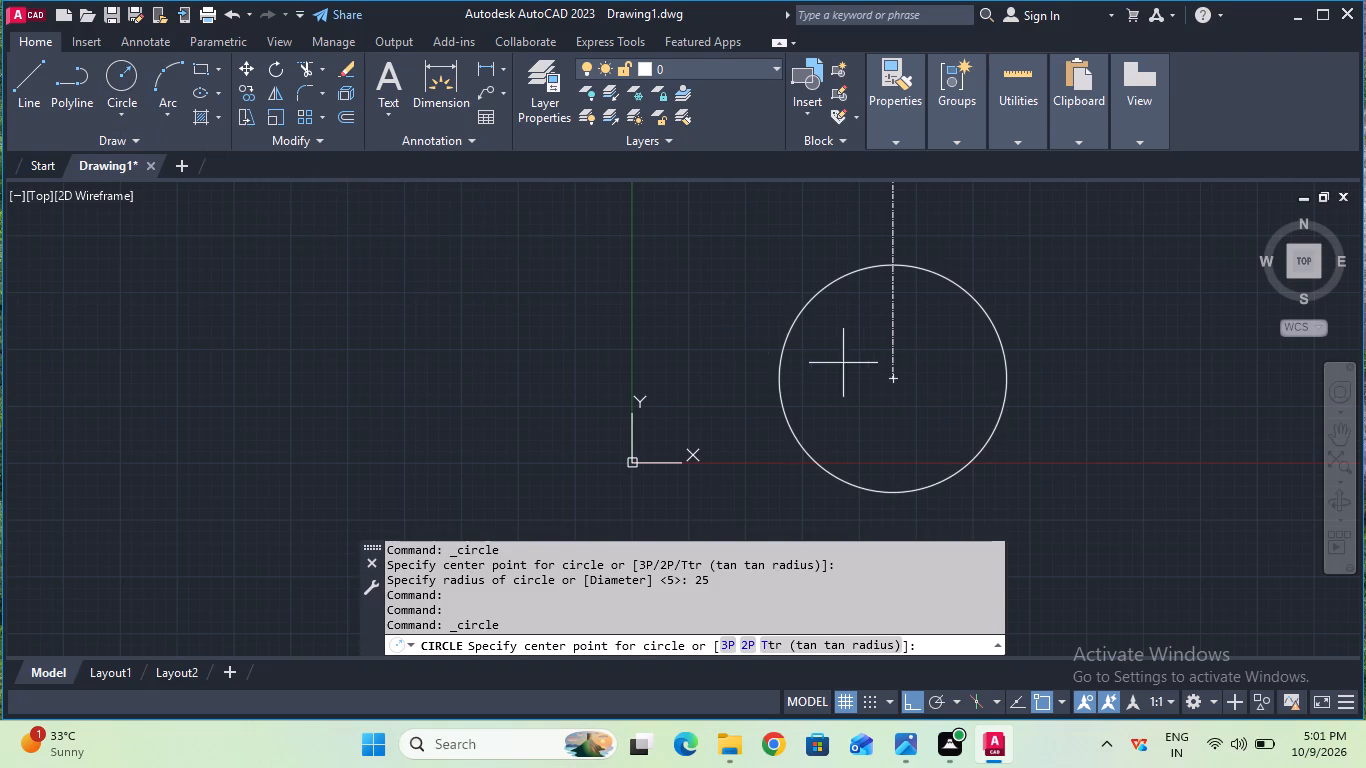
click(897, 372)
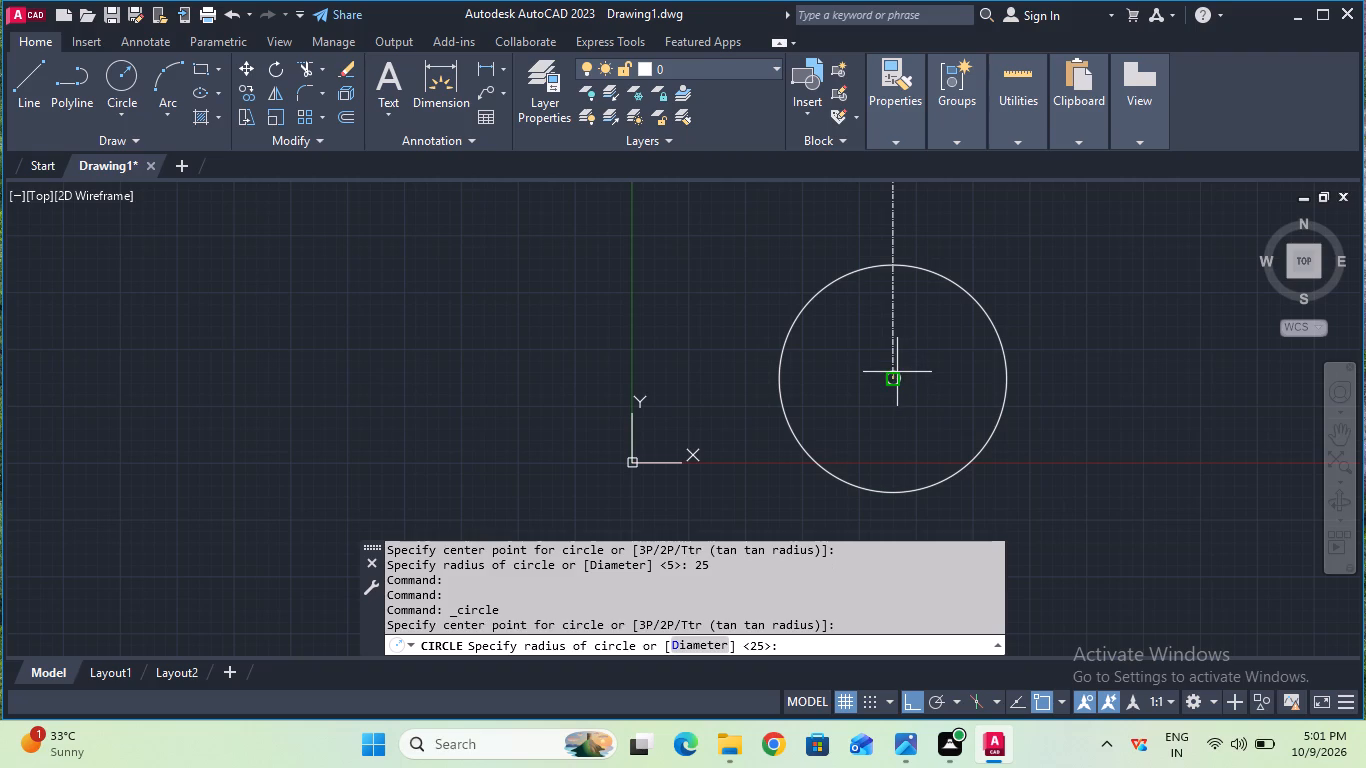
text(32)
key(Return)
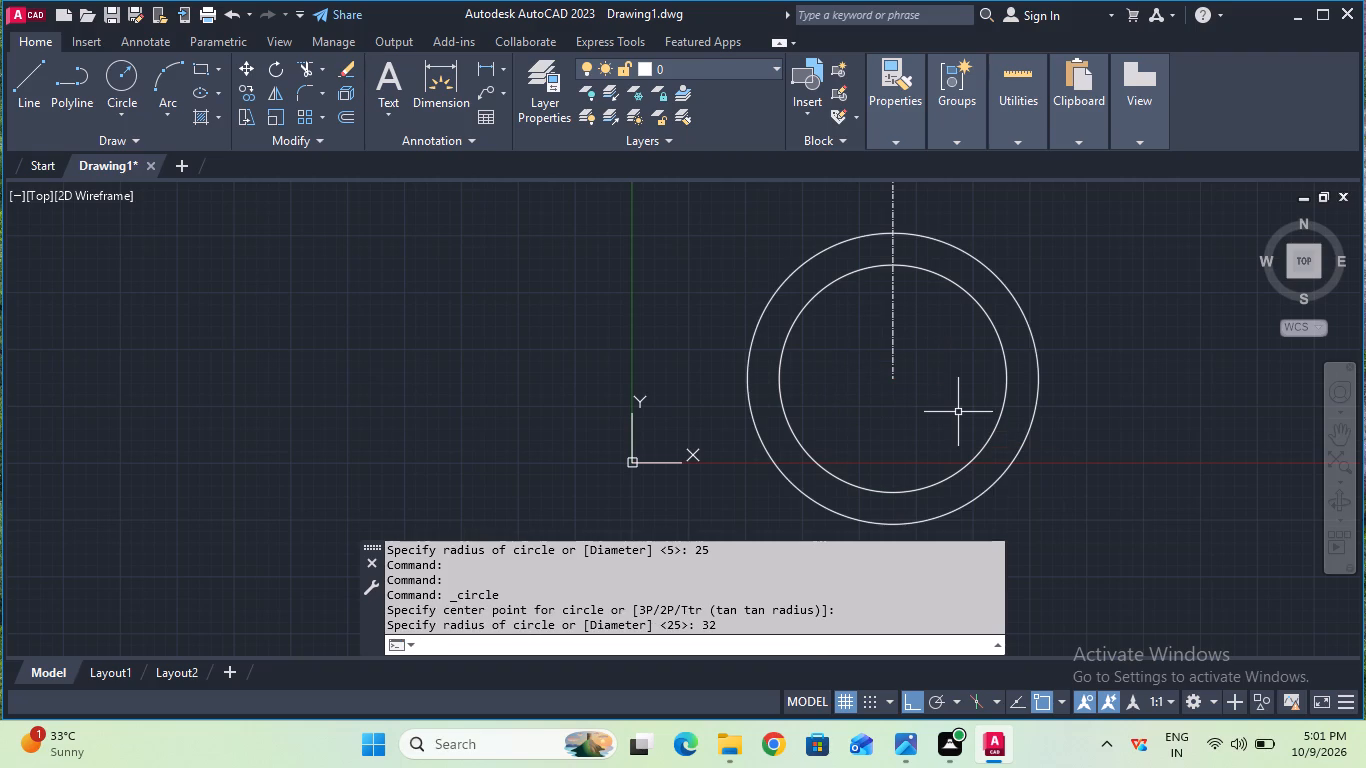
Check the radius and diameter of the upper 7.5 mm radius circle using temporary linear dimensions, without placing them.
scroll(958, 412, down, 1)
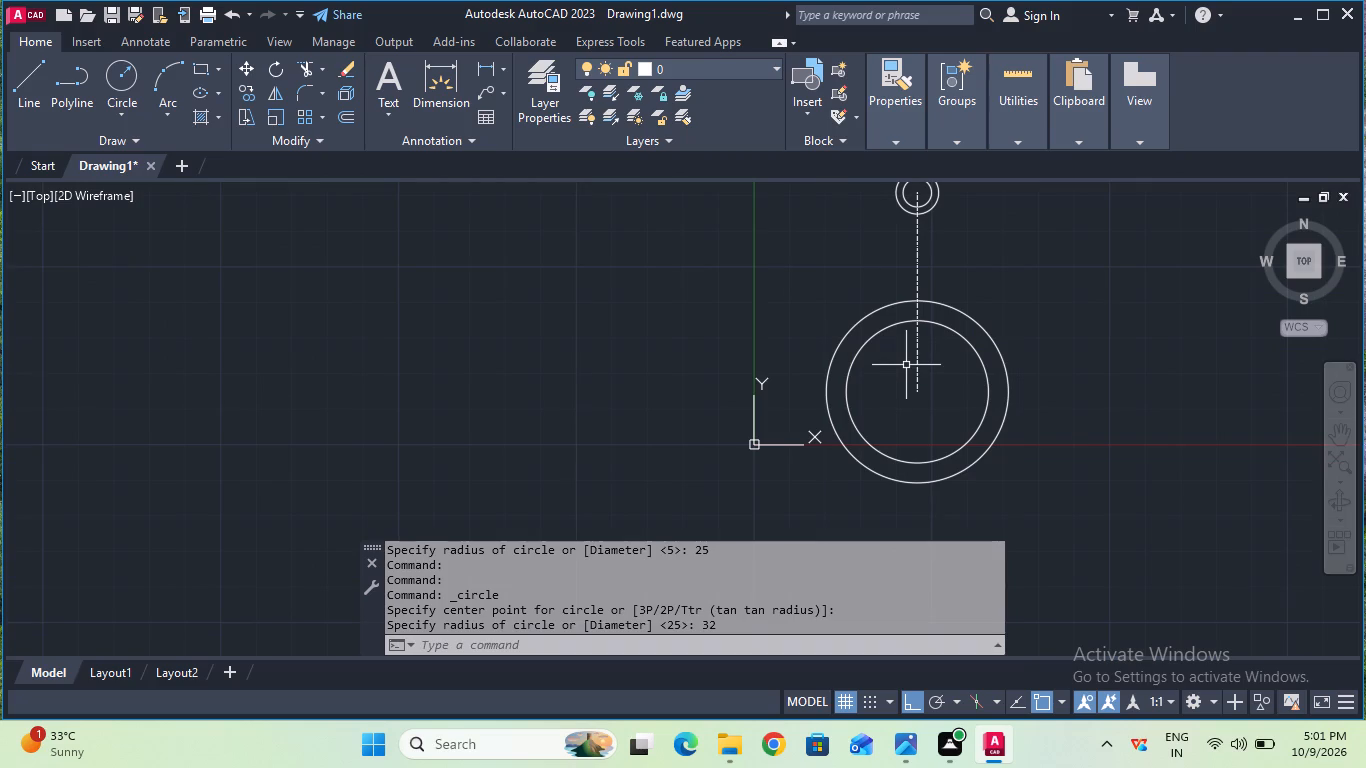
scroll(906, 365, up, 1)
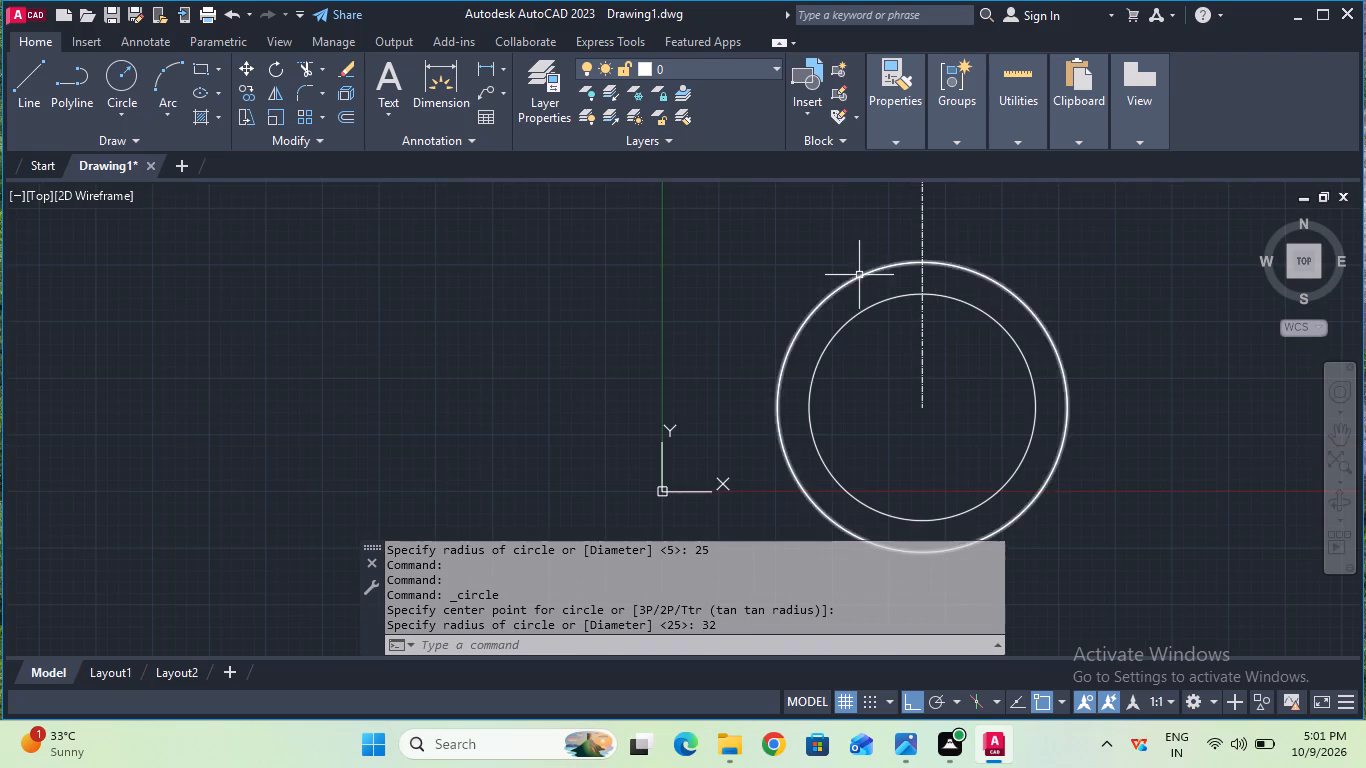
middle_drag(862, 244, 710, 431)
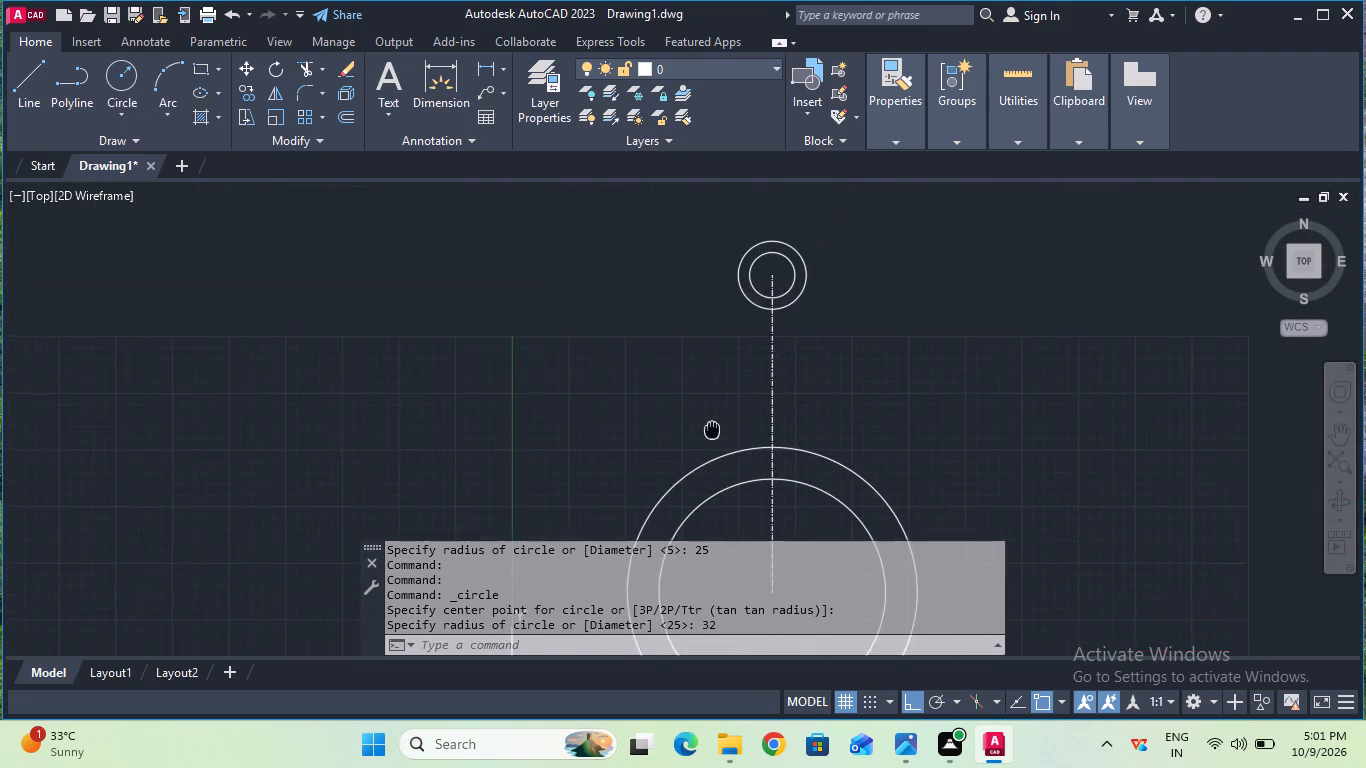
middle_drag(710, 431, 463, 436)
middle_drag(449, 436, 372, 438)
middle_click(286, 443)
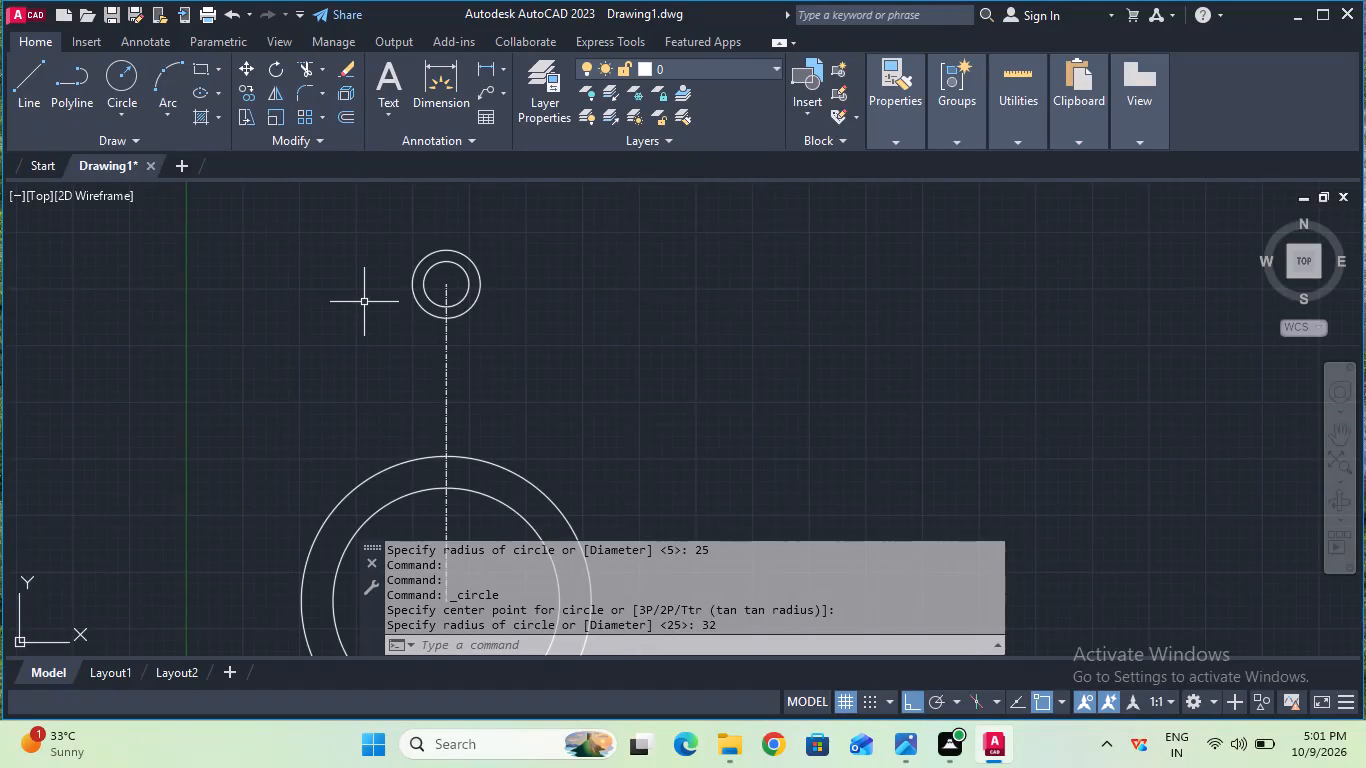
scroll(364, 302, up, 1)
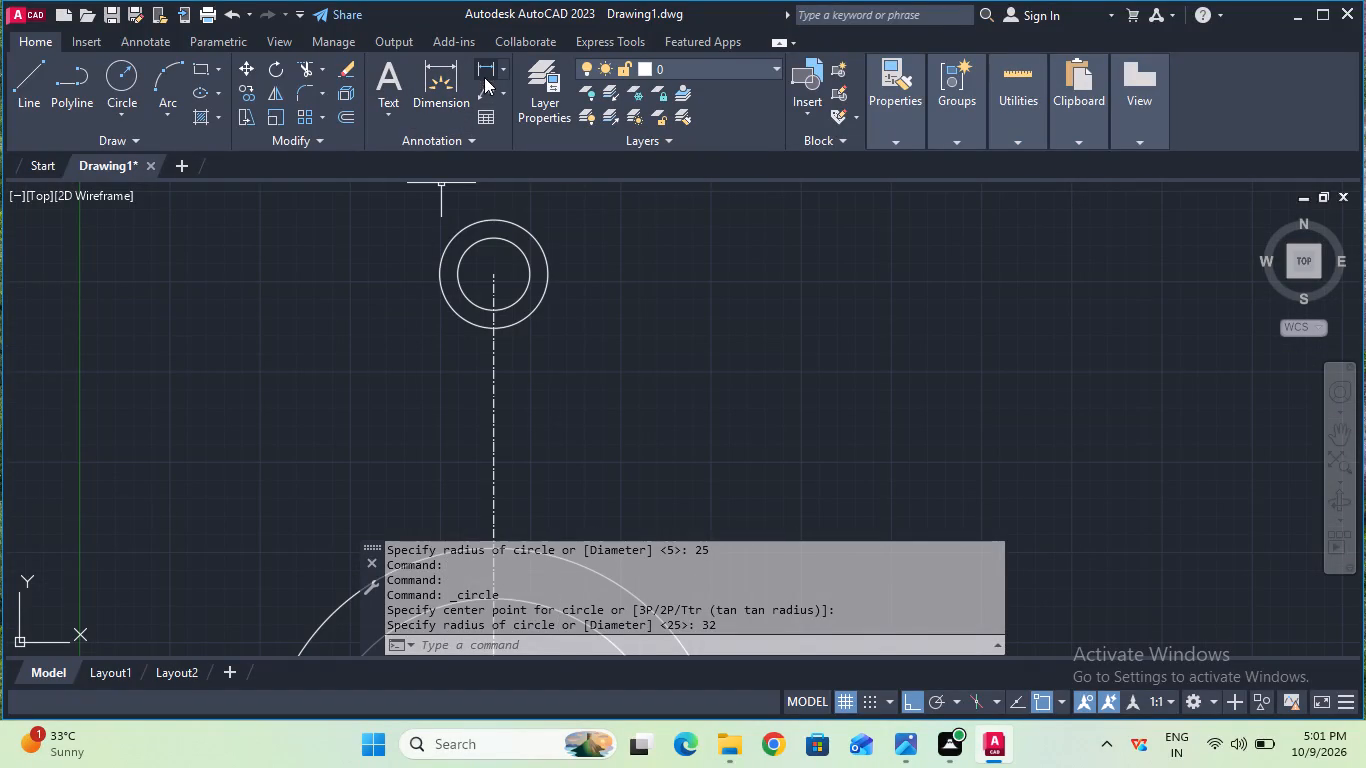
click(484, 71)
click(493, 270)
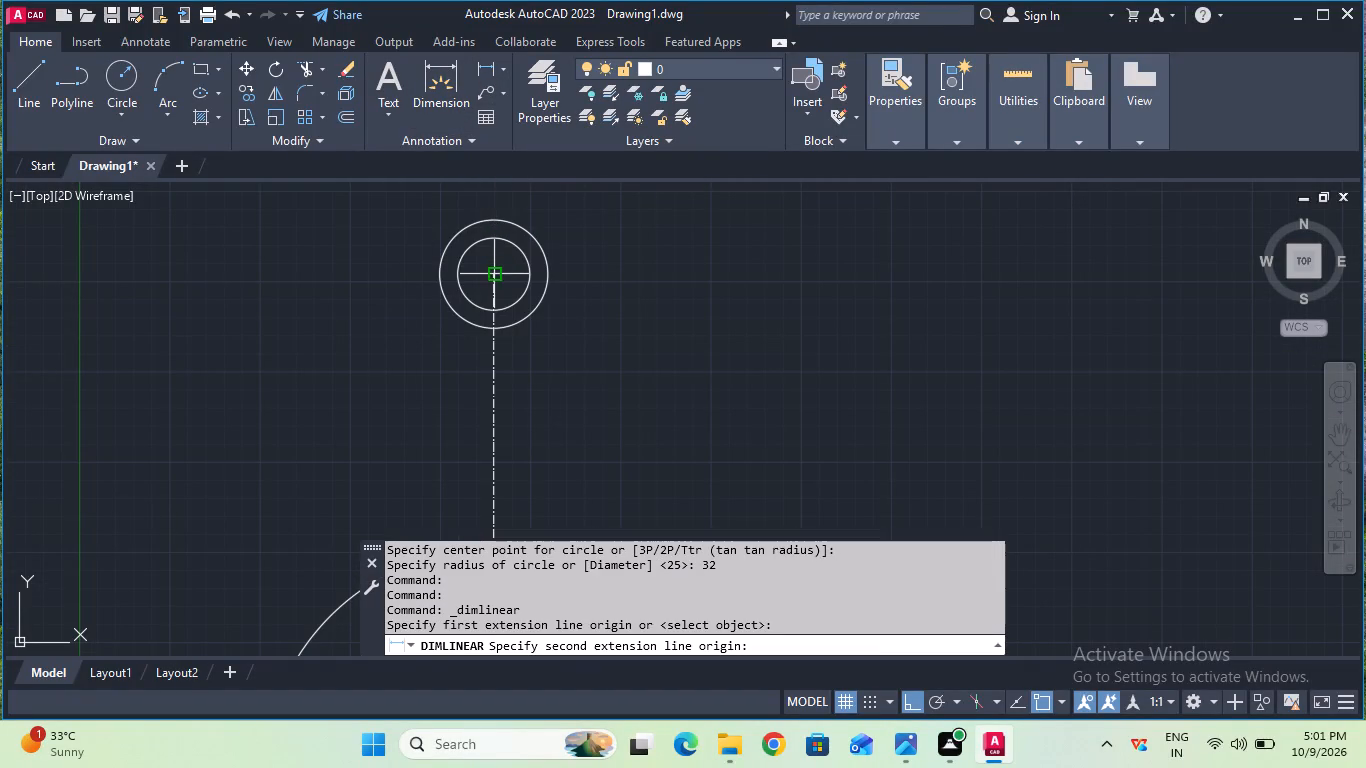
click(440, 271)
key(Escape)
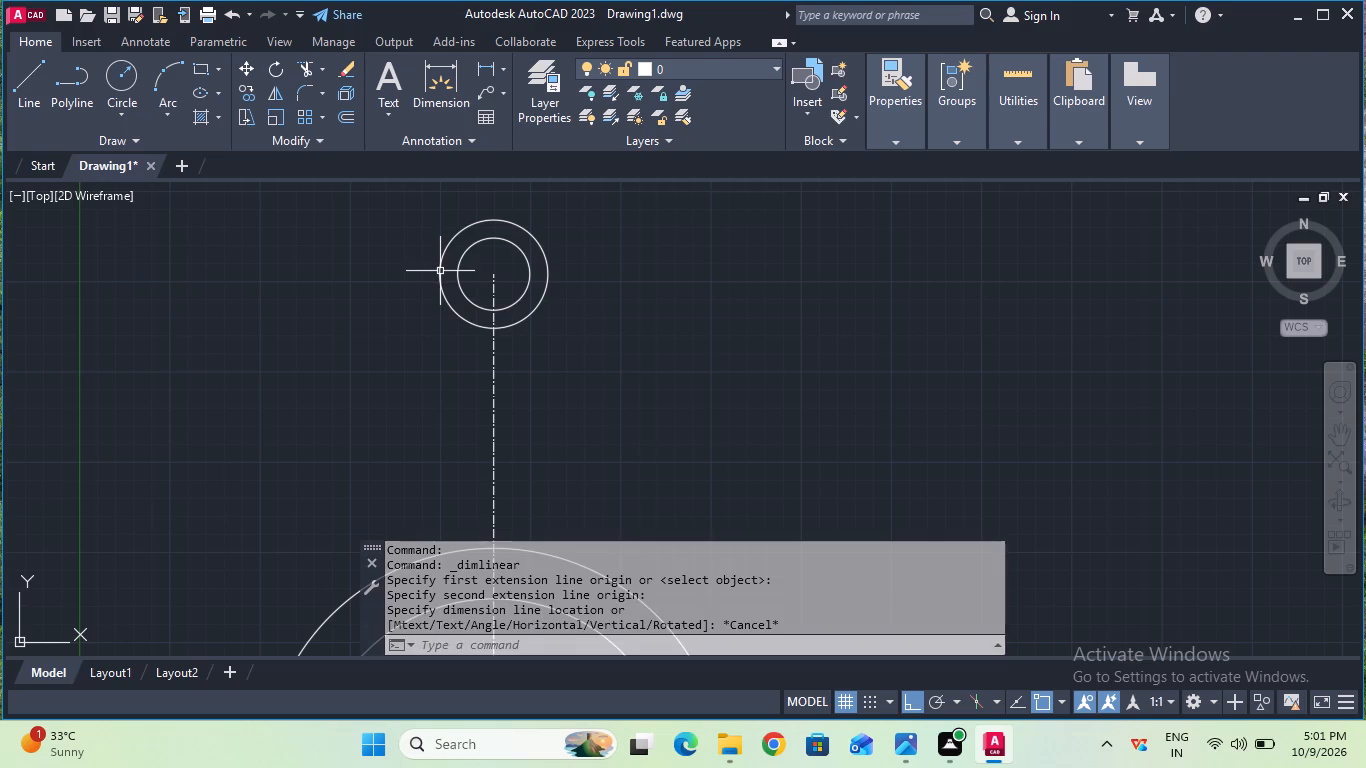
click(476, 69)
click(443, 272)
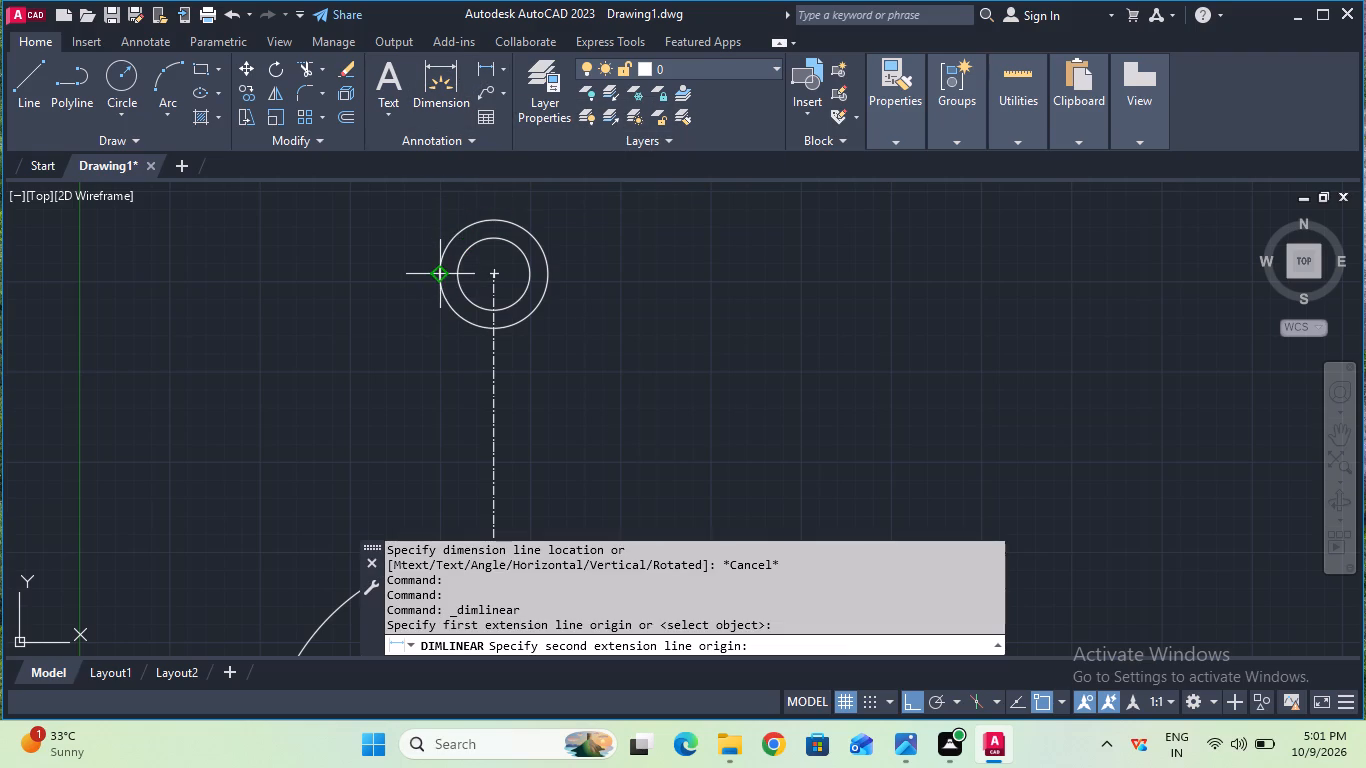
click(496, 269)
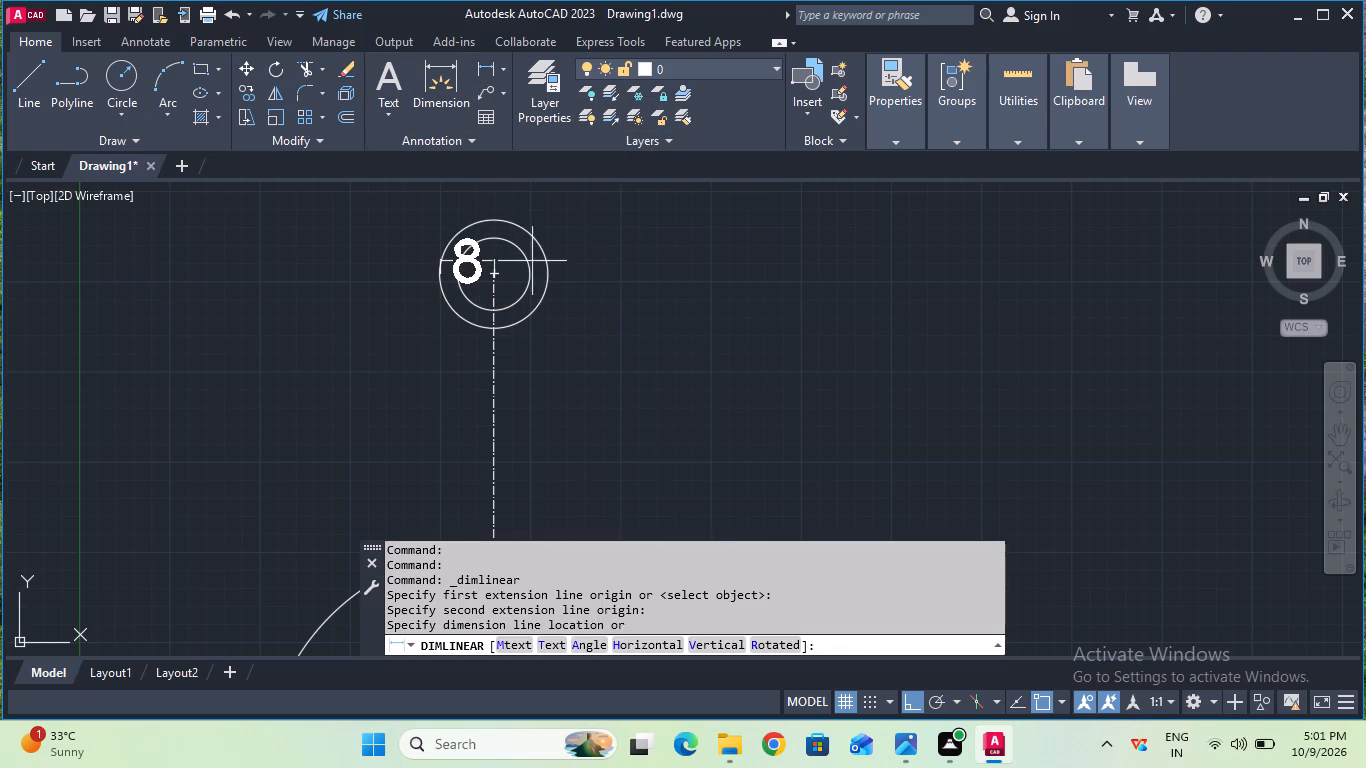
key(Escape)
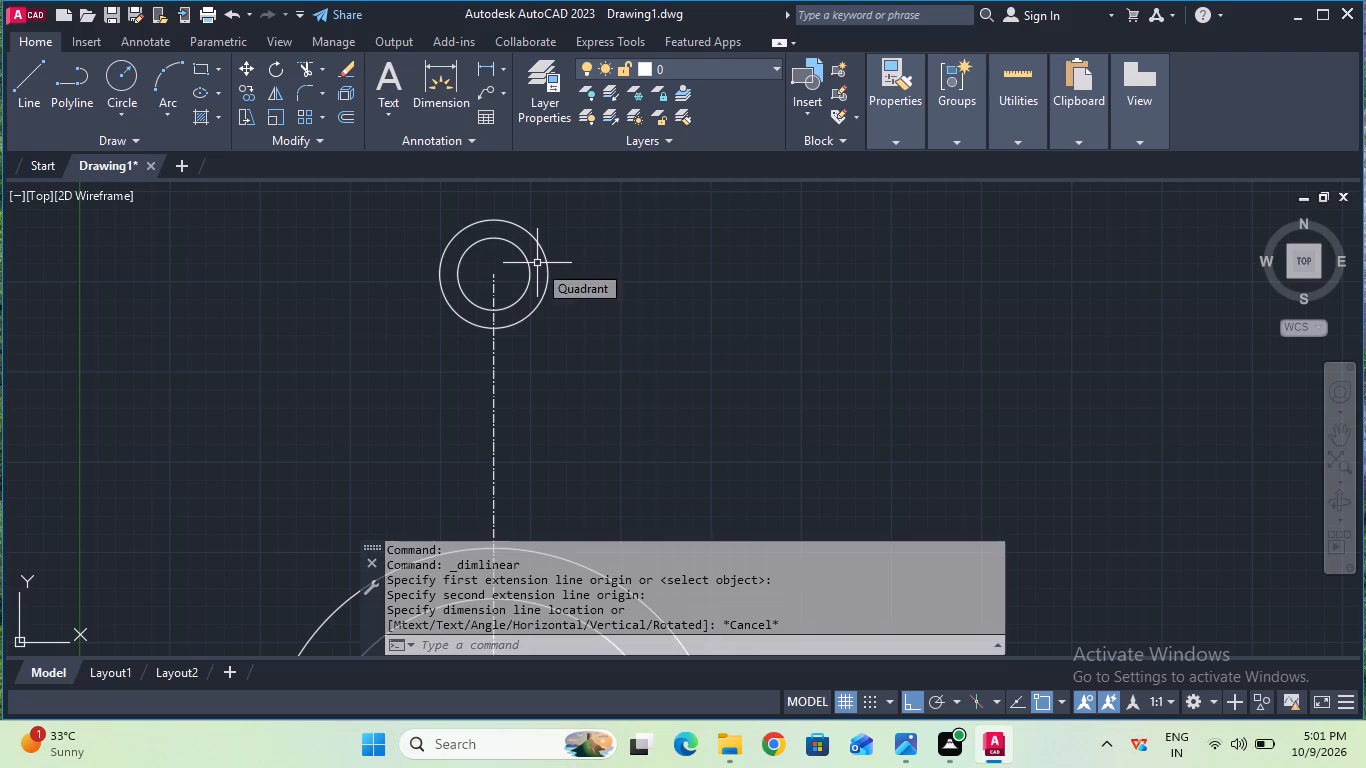
click(483, 74)
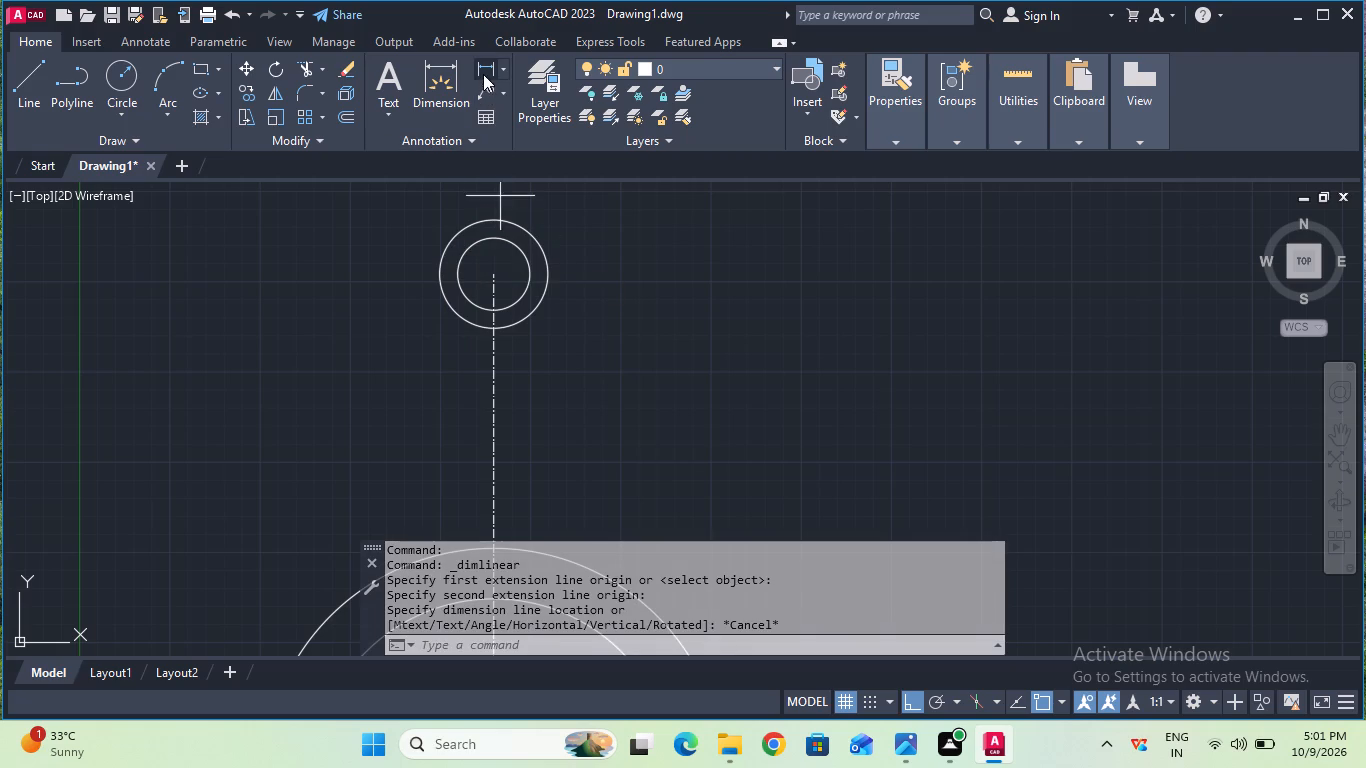
click(440, 278)
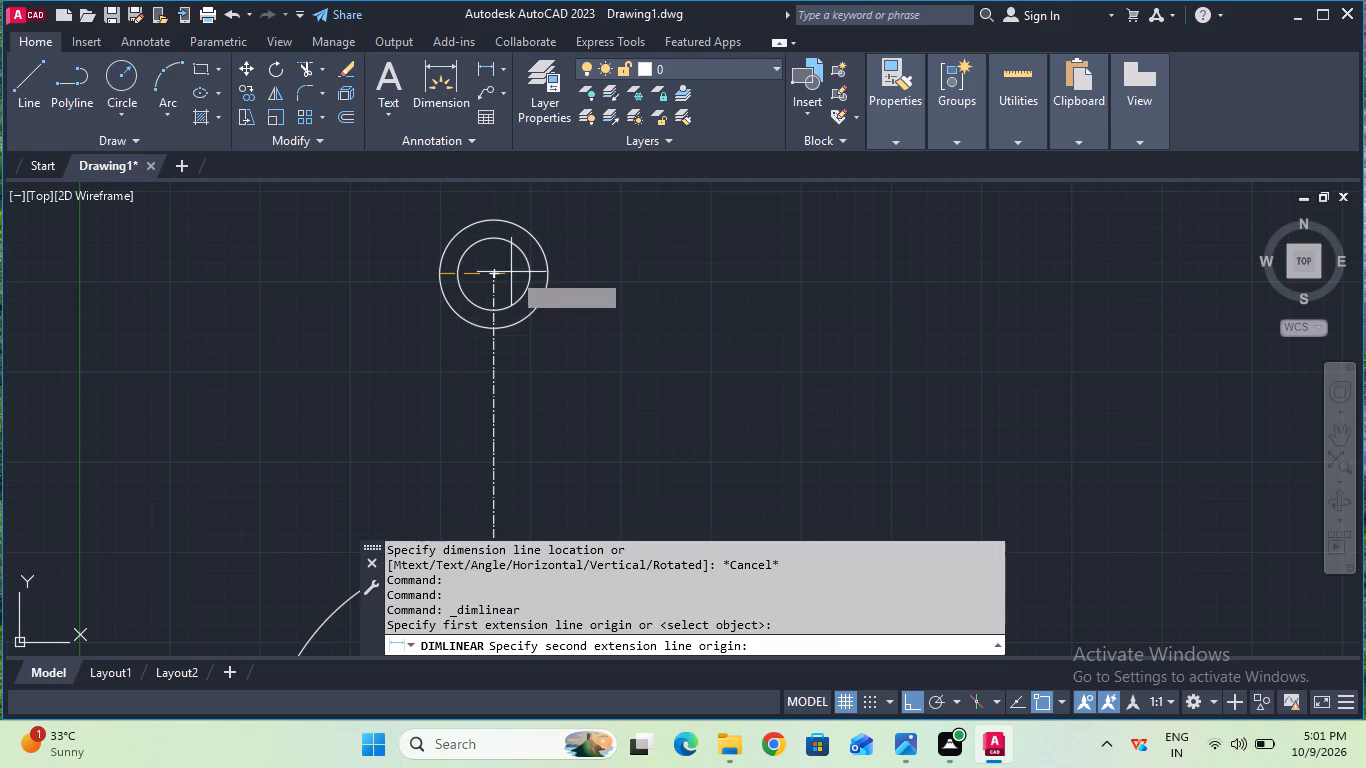
click(541, 264)
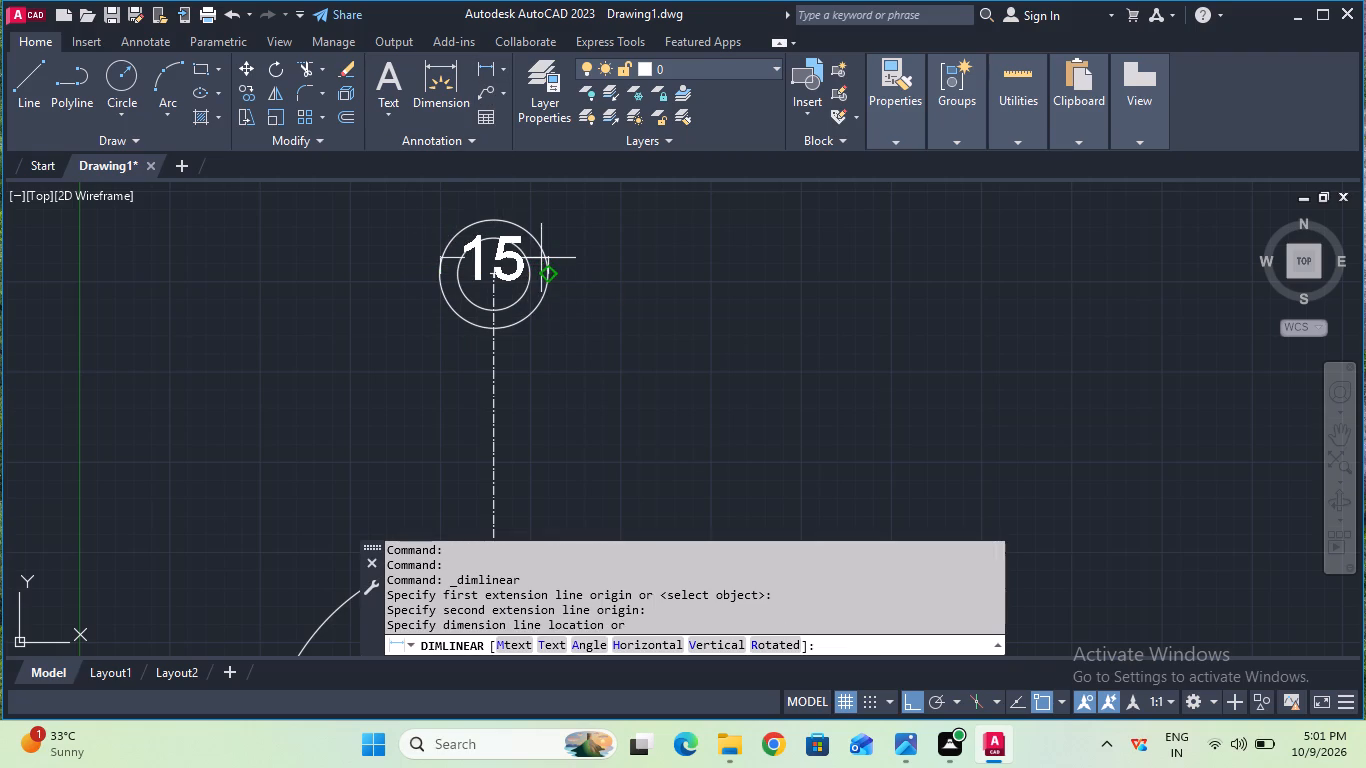
key(Escape)
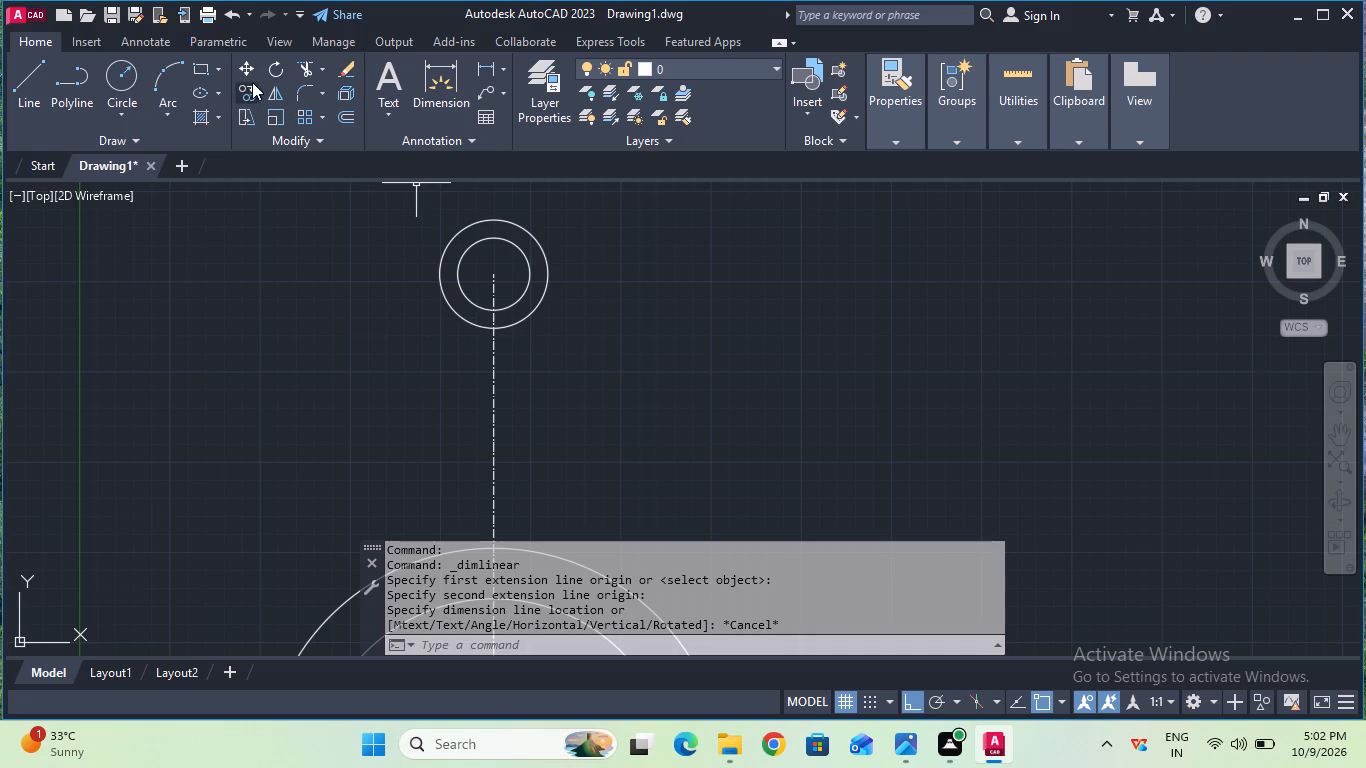
Offset the vertical centre line 4.25 mm to its right side.
click(340, 106)
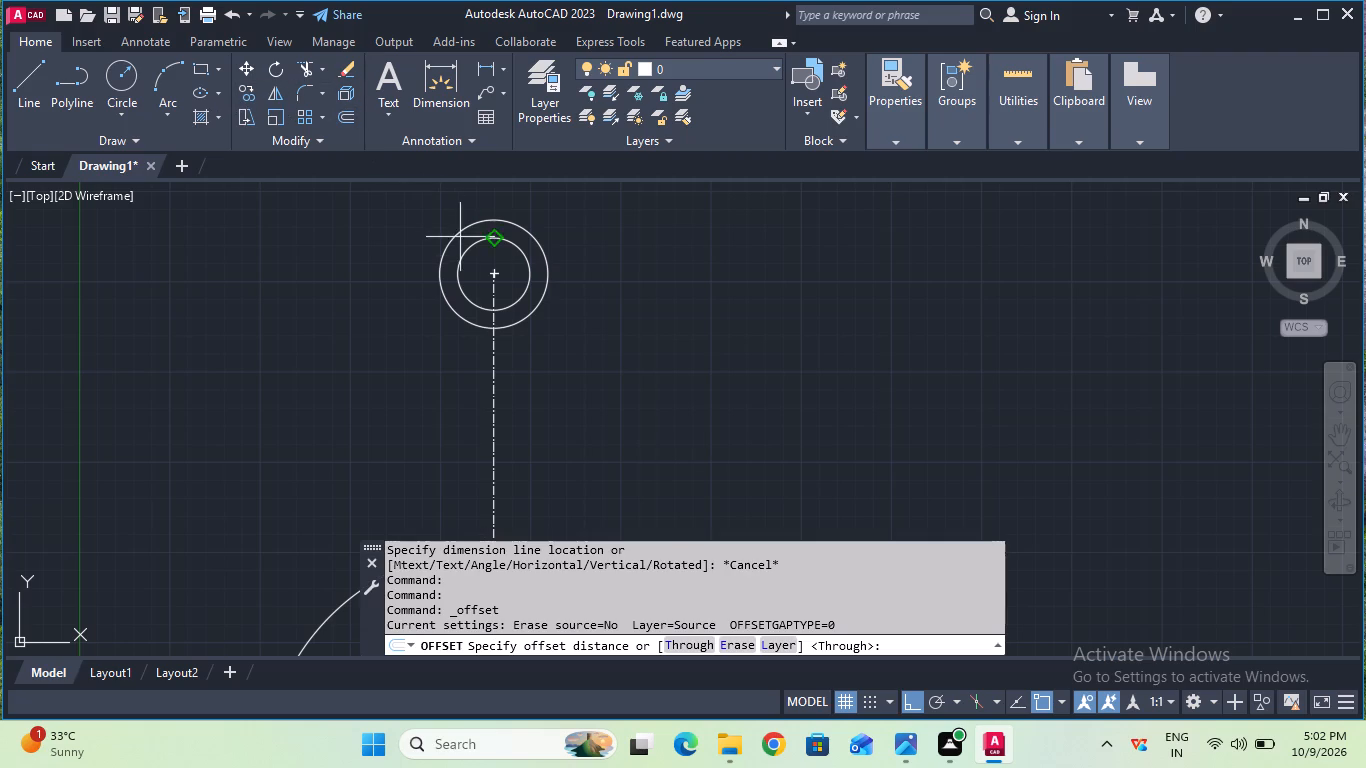
click(498, 272)
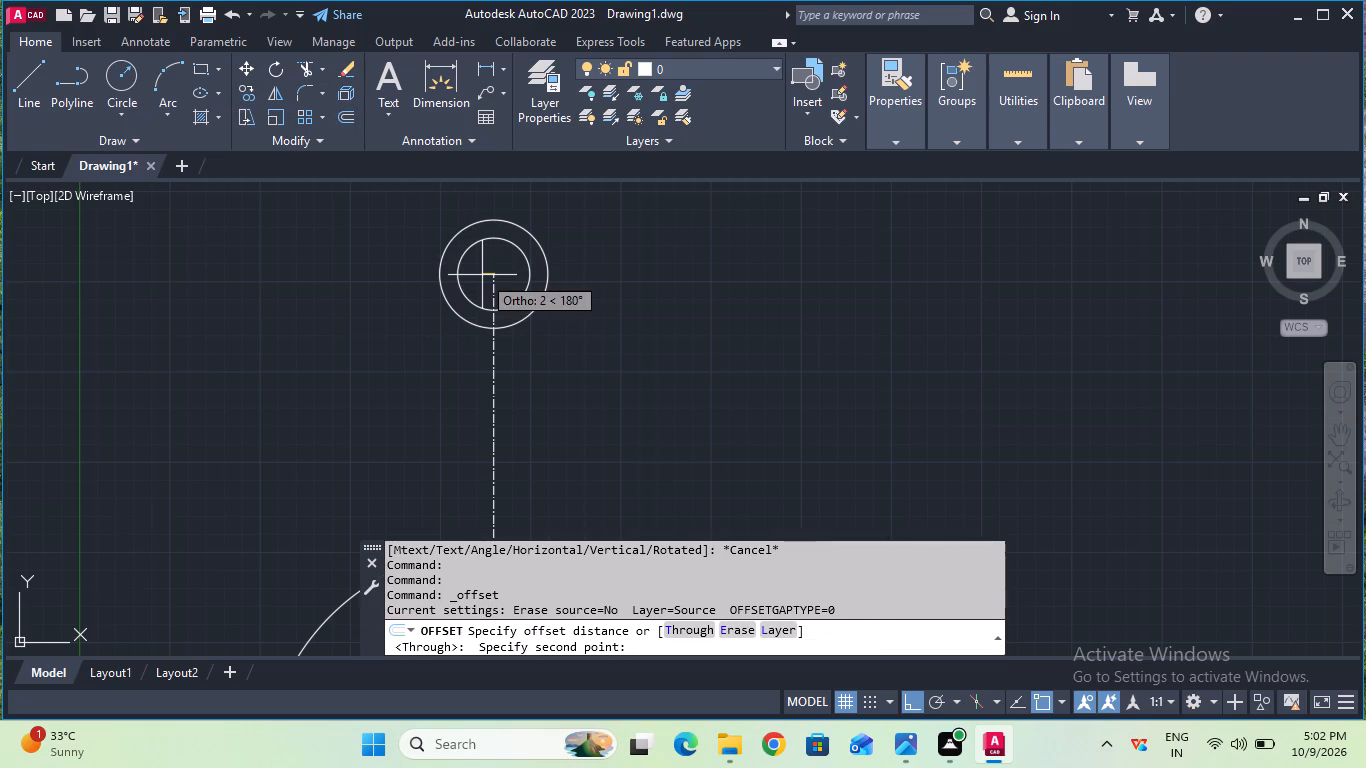
text(4.25)
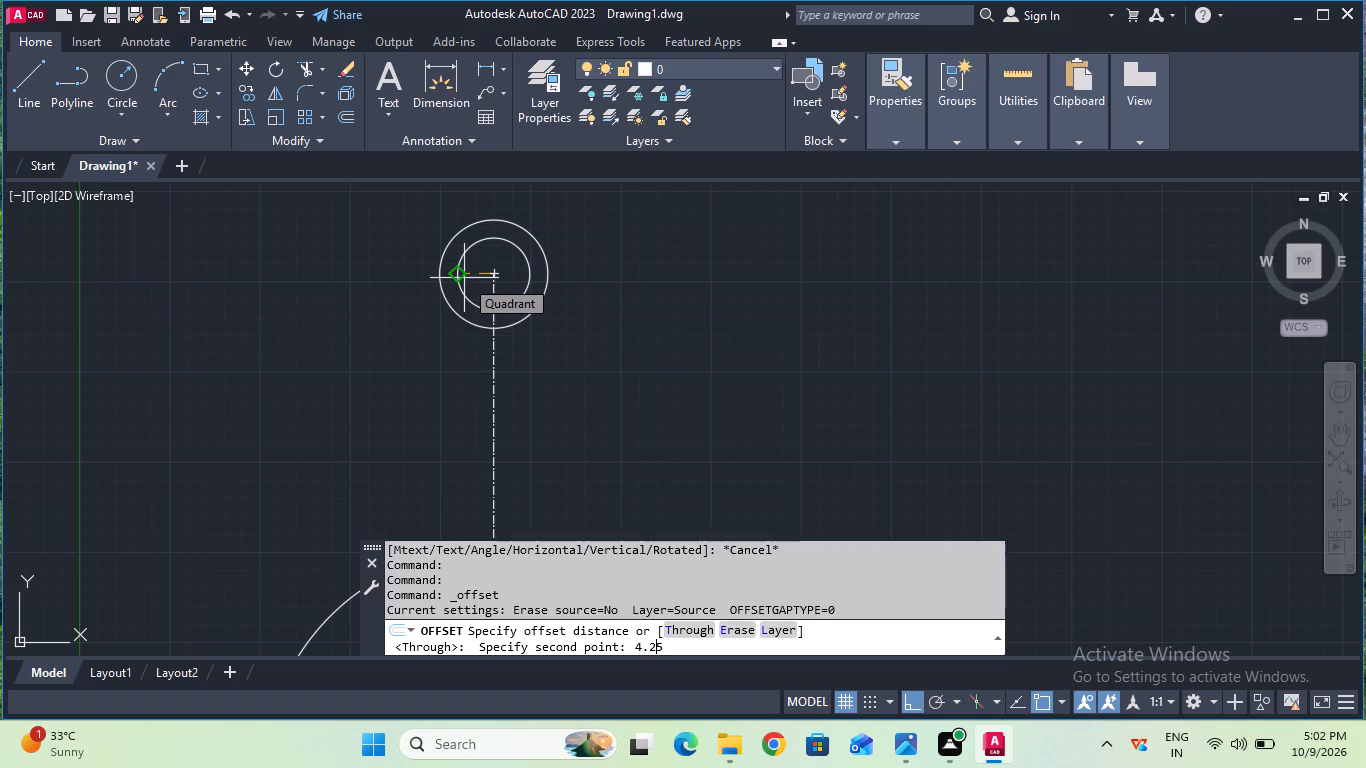
key(Return)
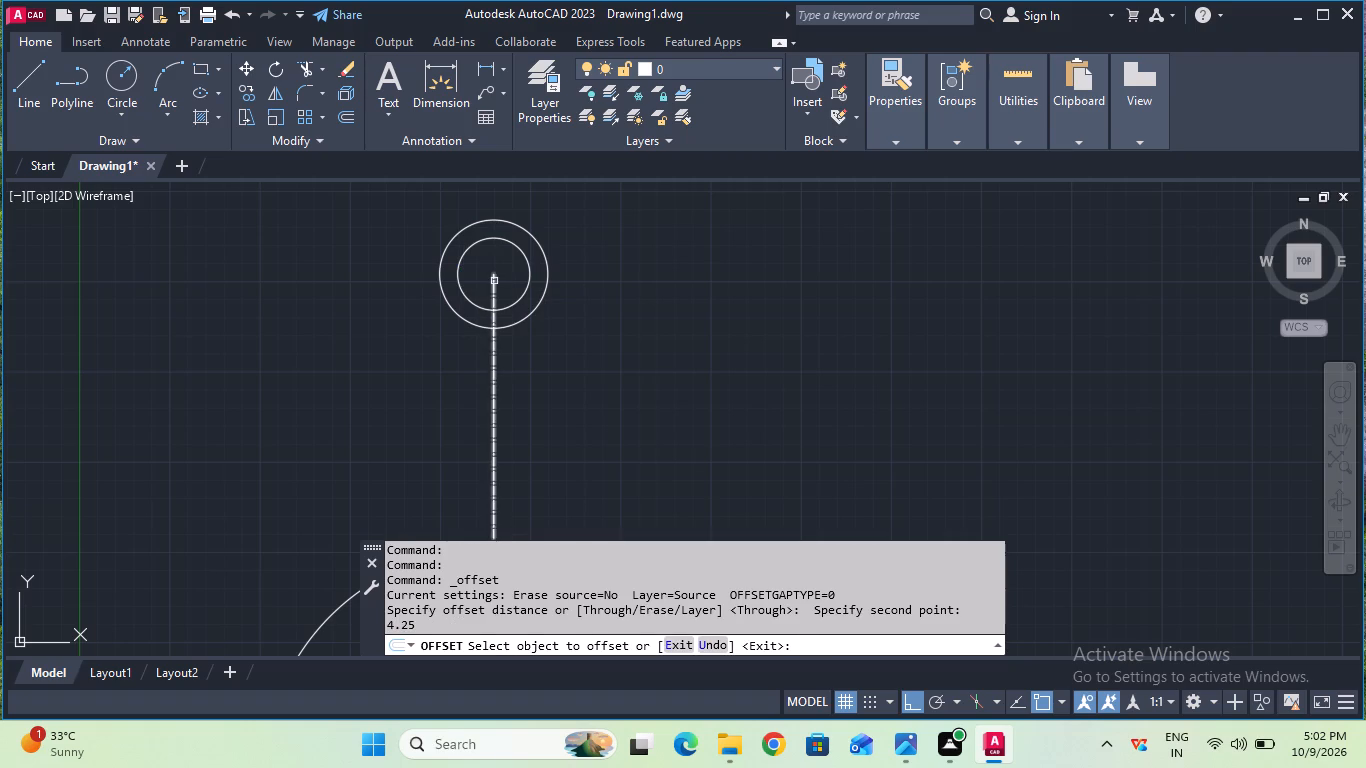
click(494, 281)
click(509, 285)
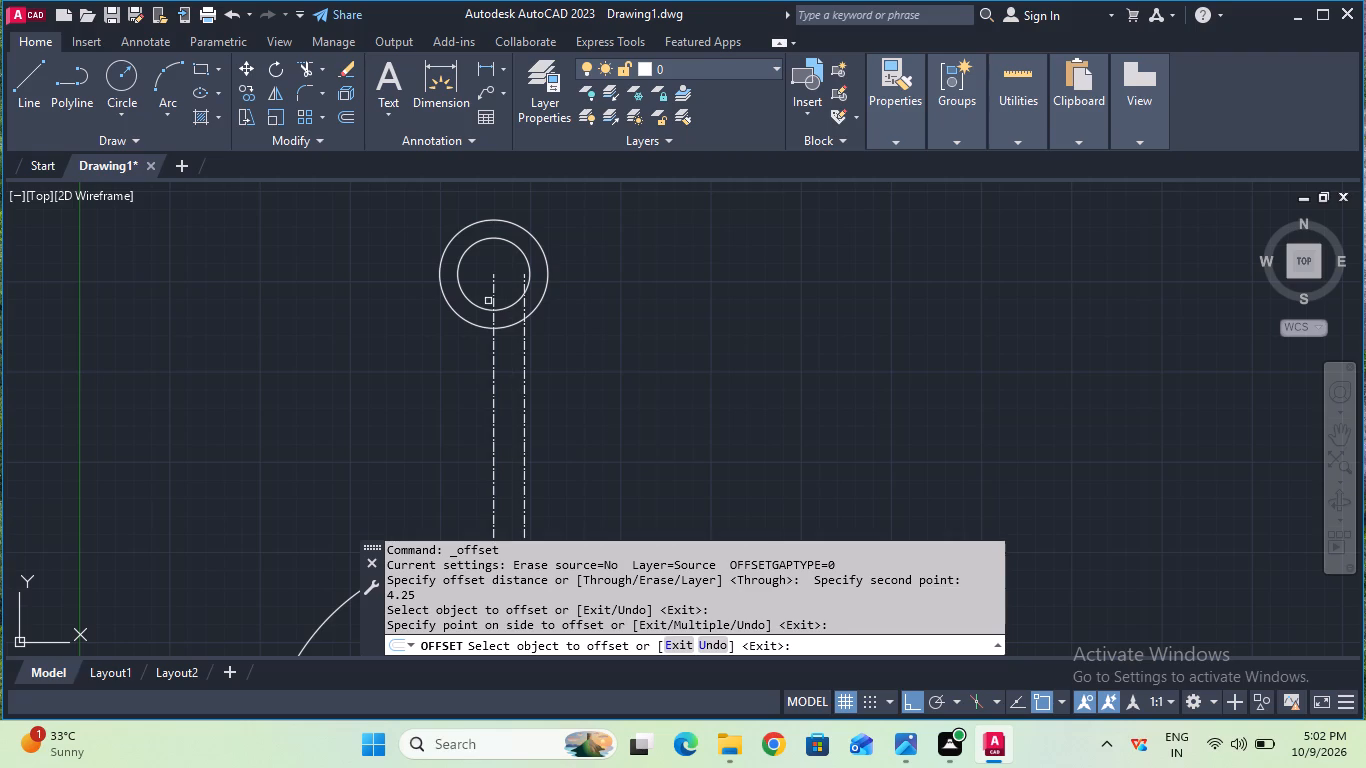
Offset the original vertical centre line 4.25 mm to its left side as well.
click(496, 293)
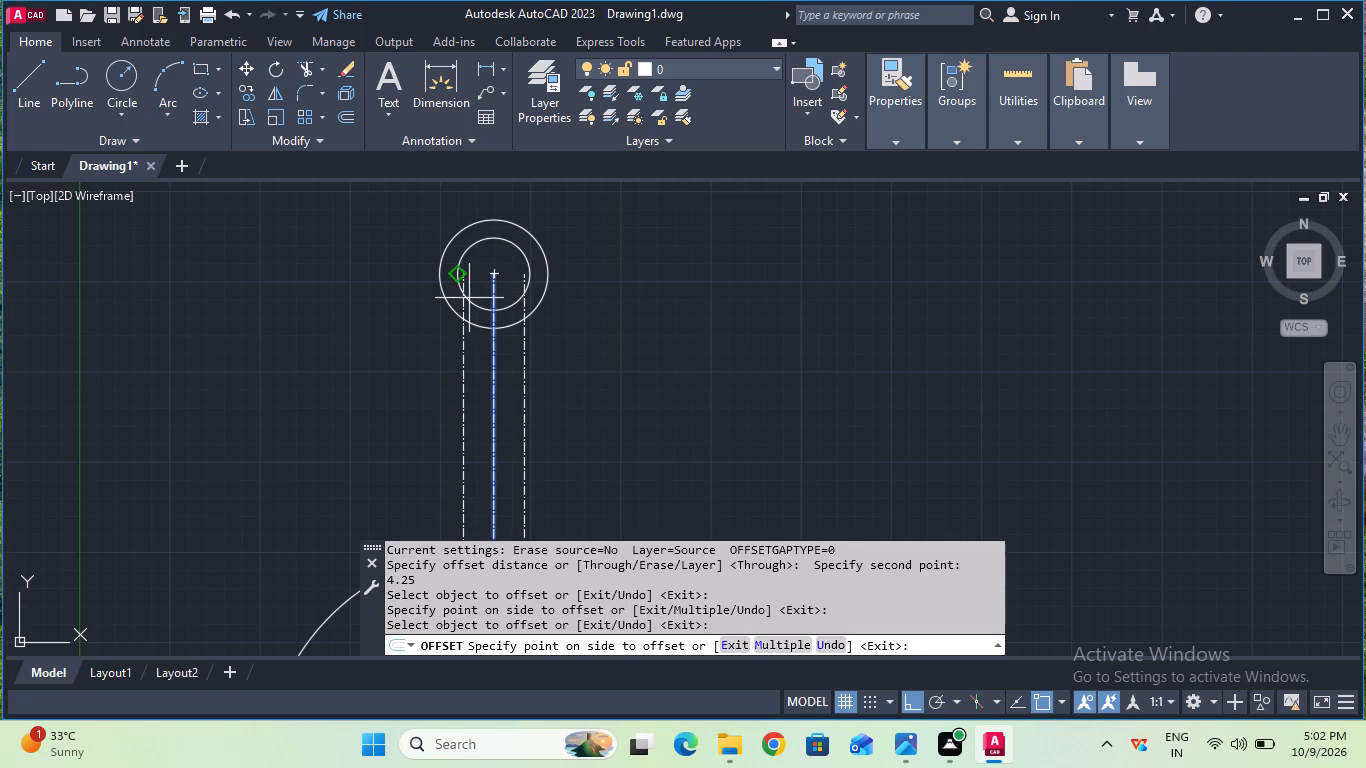
click(469, 298)
scroll(469, 298, down, 1)
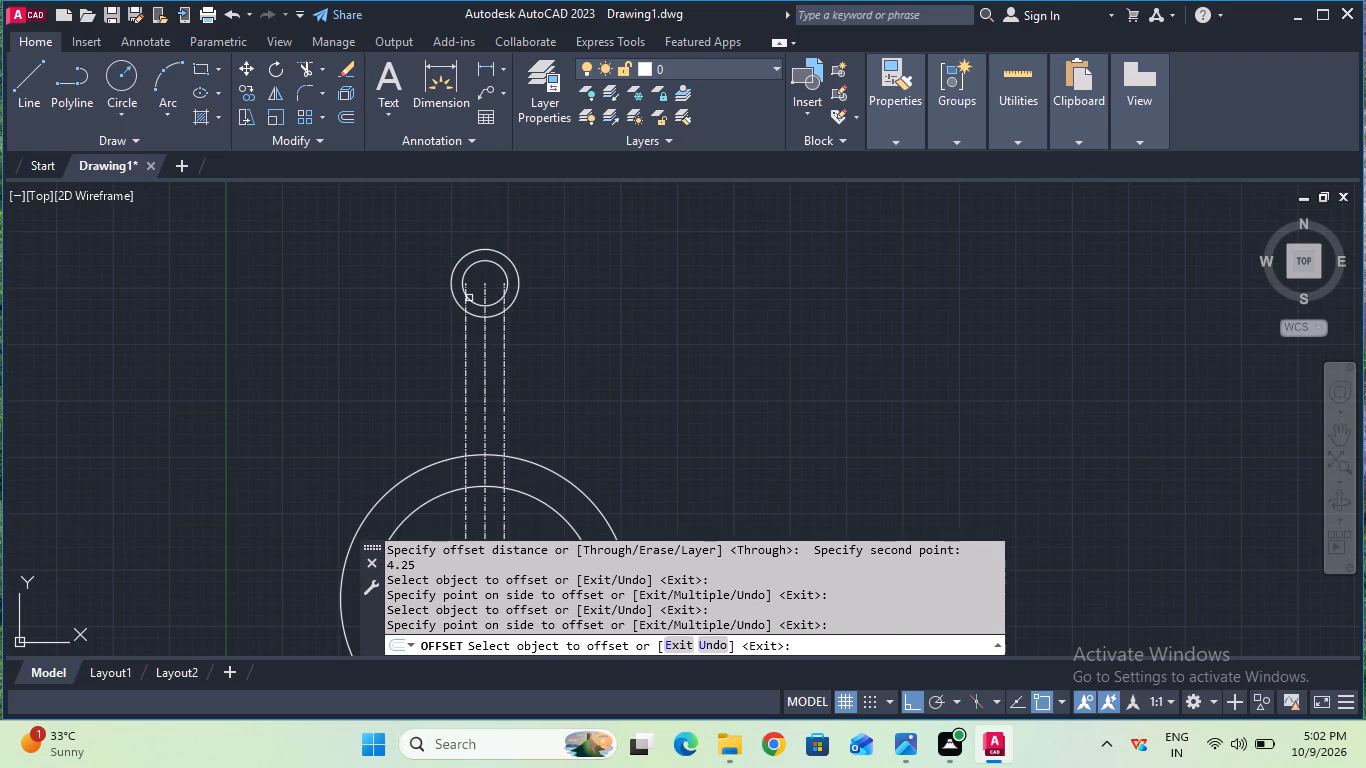
scroll(469, 298, down, 1)
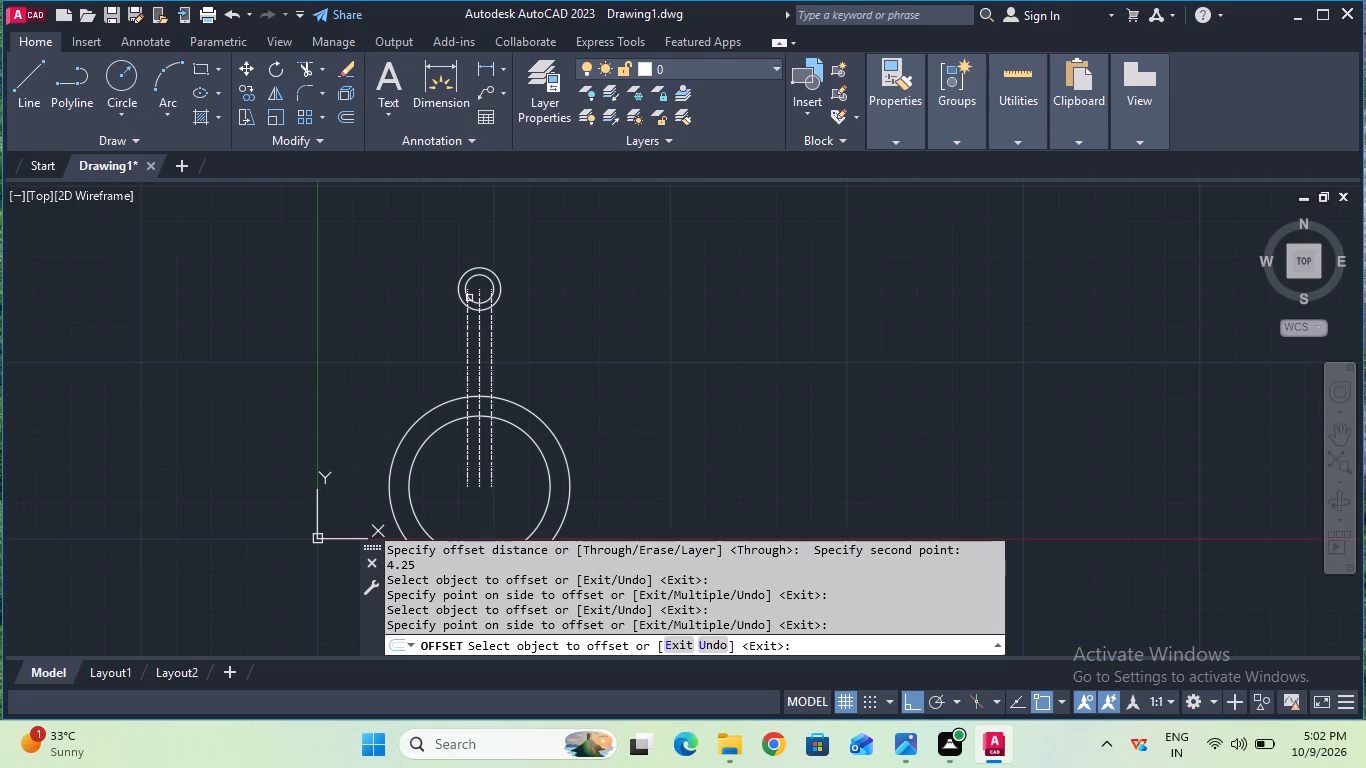
key(Escape)
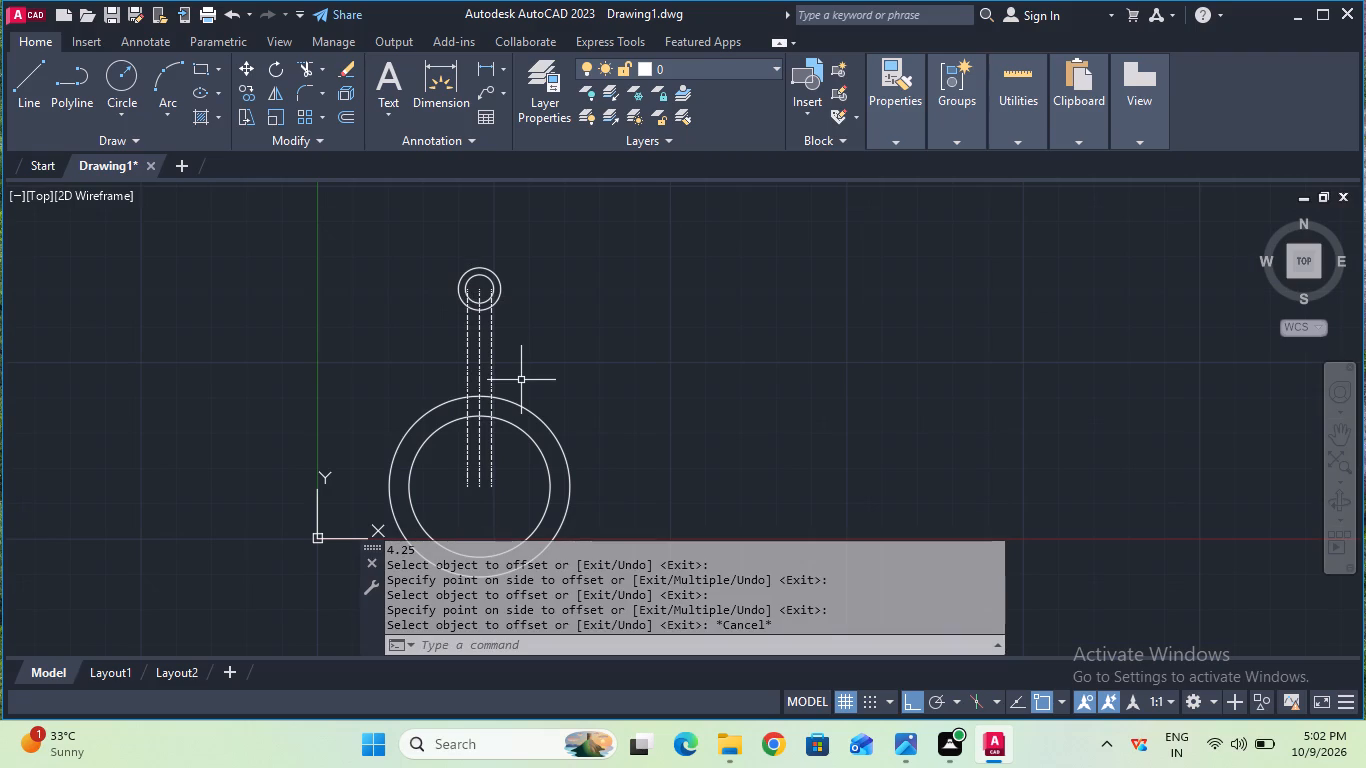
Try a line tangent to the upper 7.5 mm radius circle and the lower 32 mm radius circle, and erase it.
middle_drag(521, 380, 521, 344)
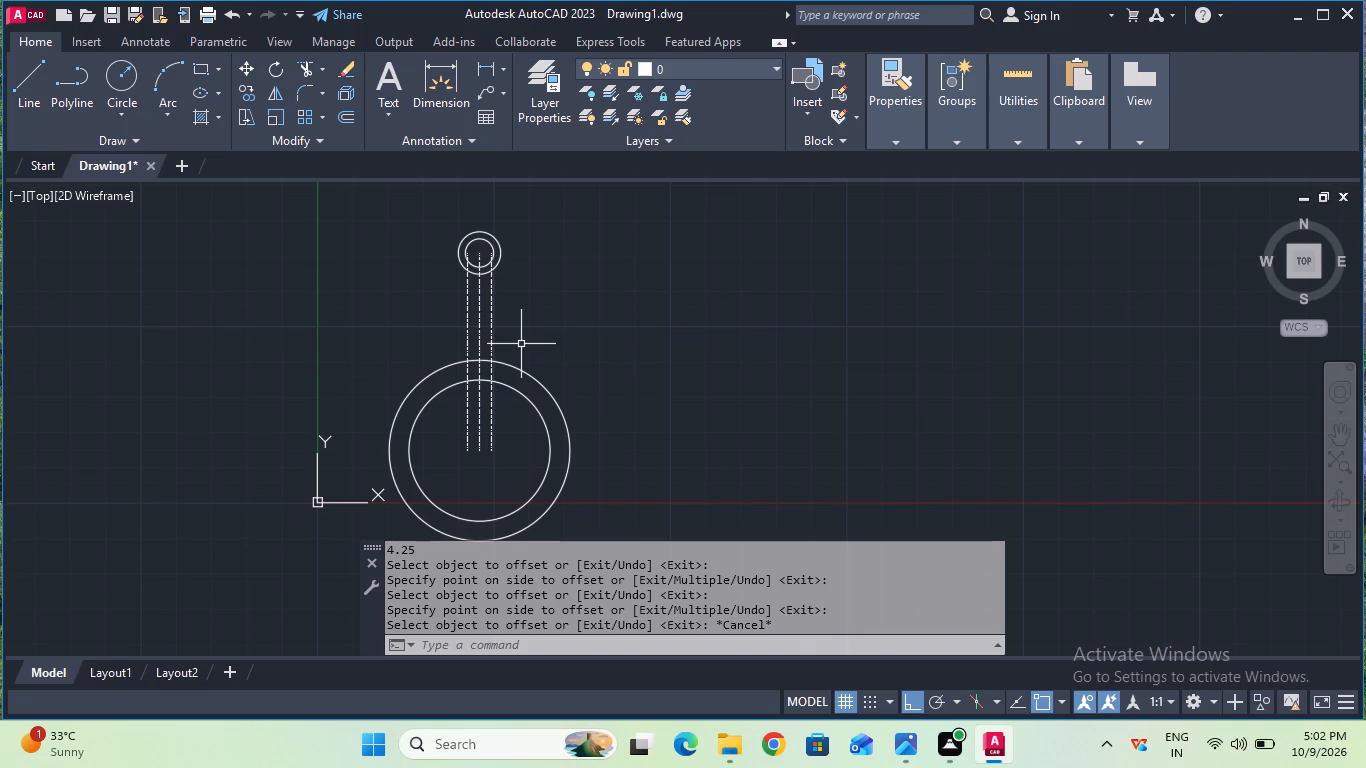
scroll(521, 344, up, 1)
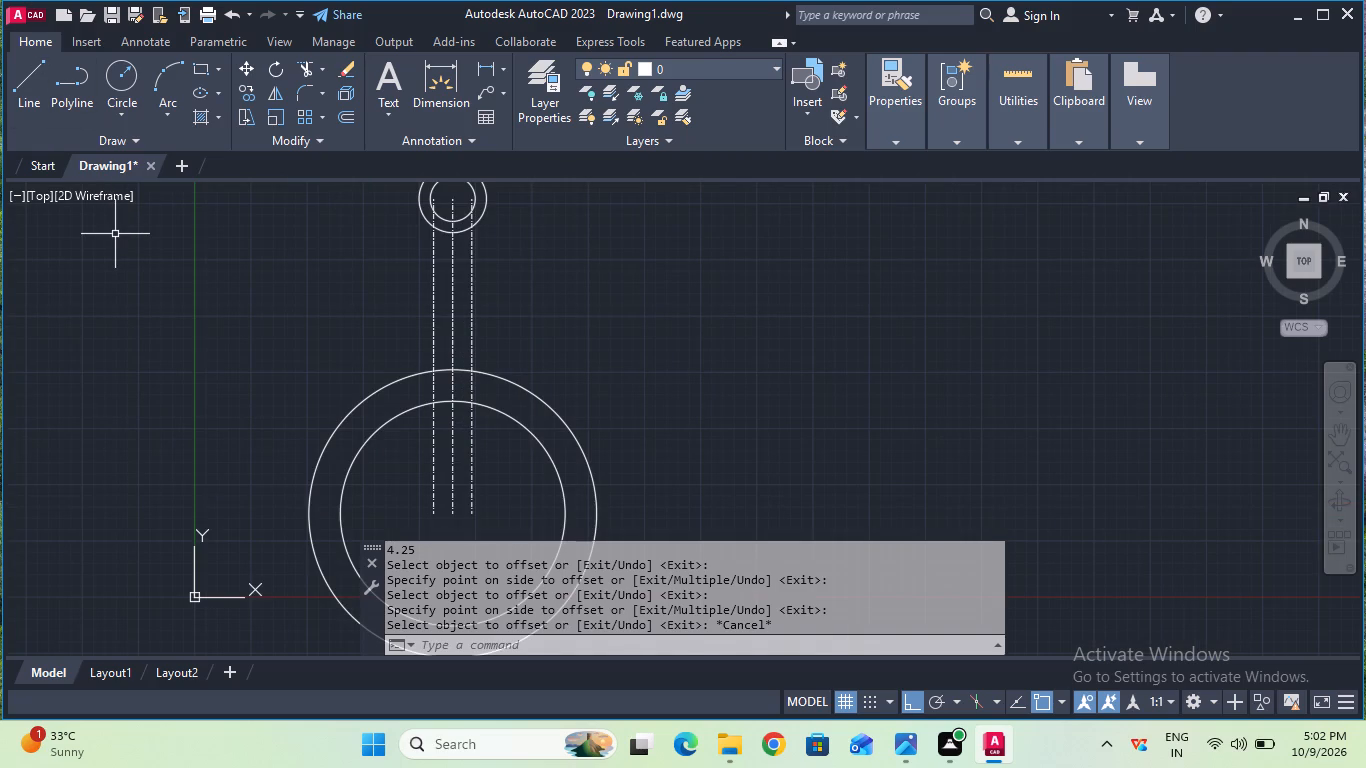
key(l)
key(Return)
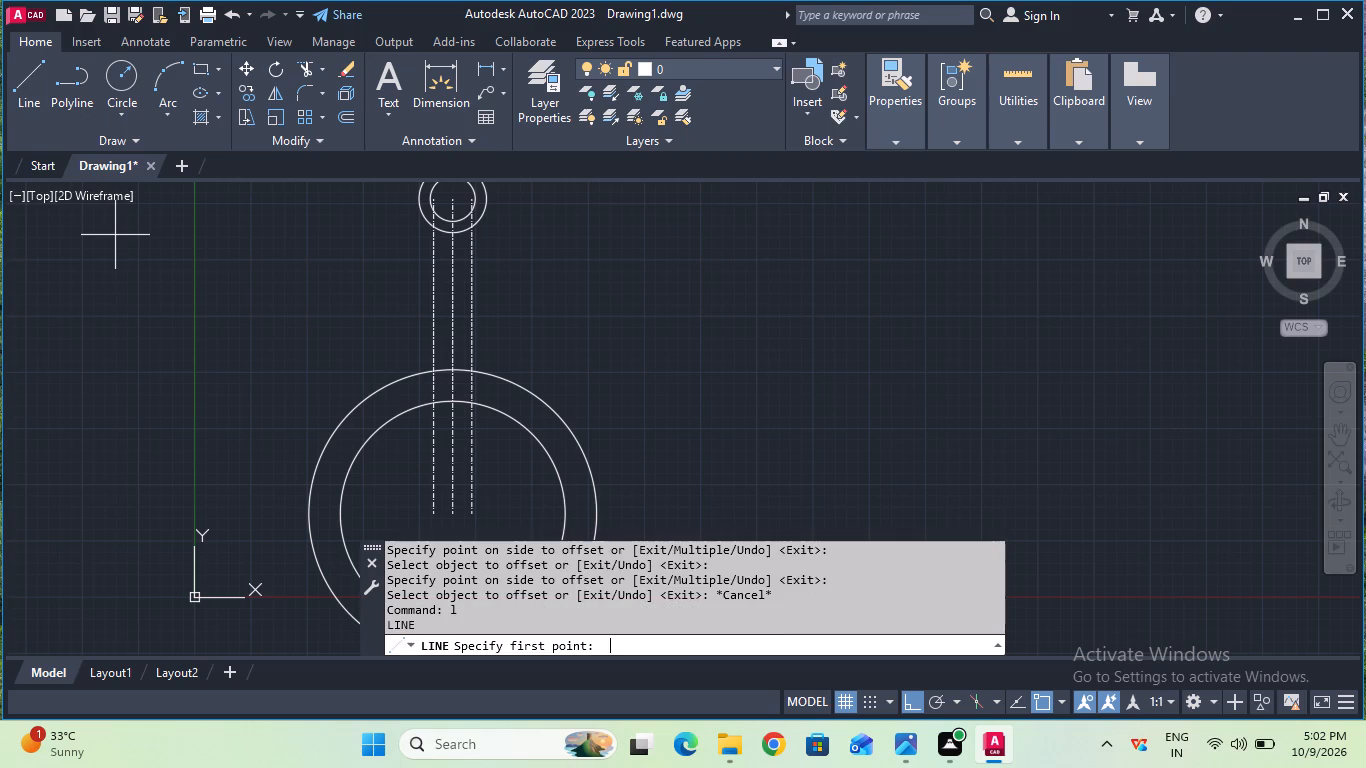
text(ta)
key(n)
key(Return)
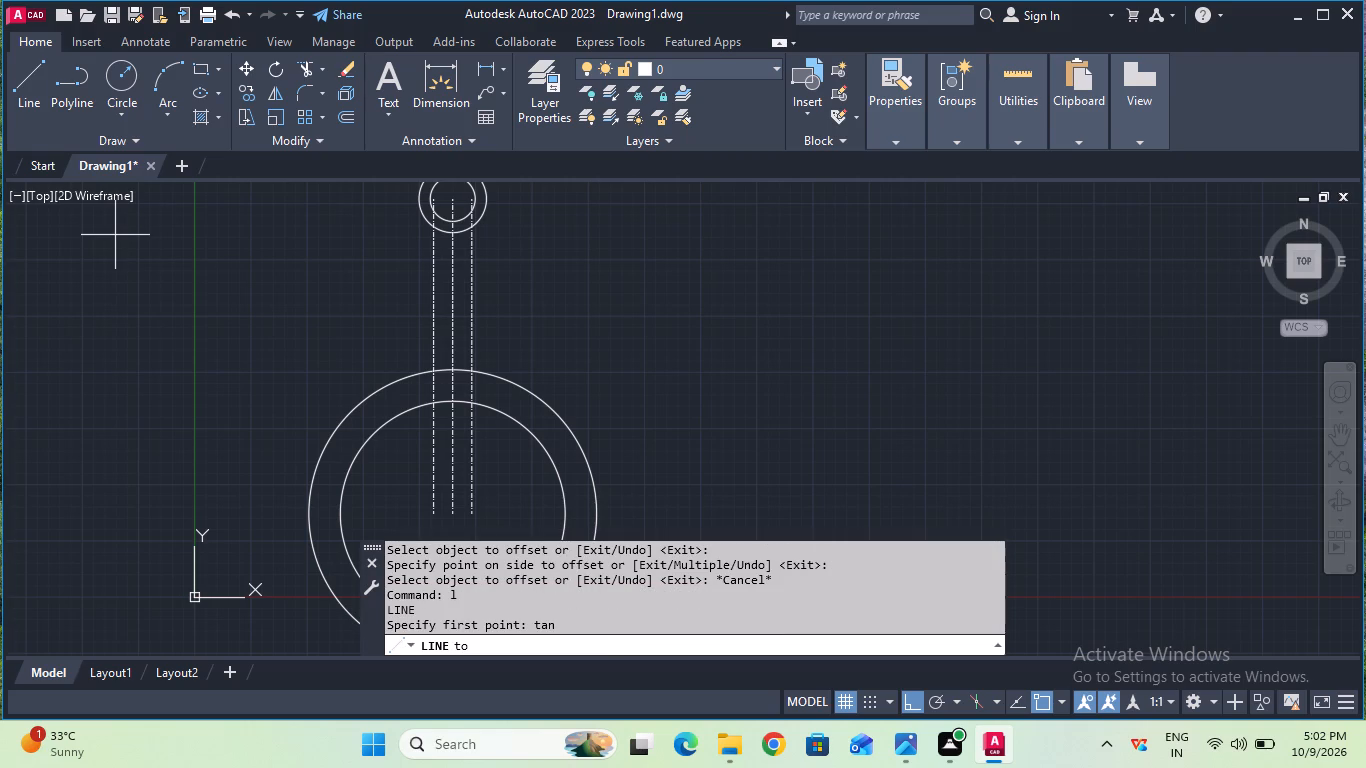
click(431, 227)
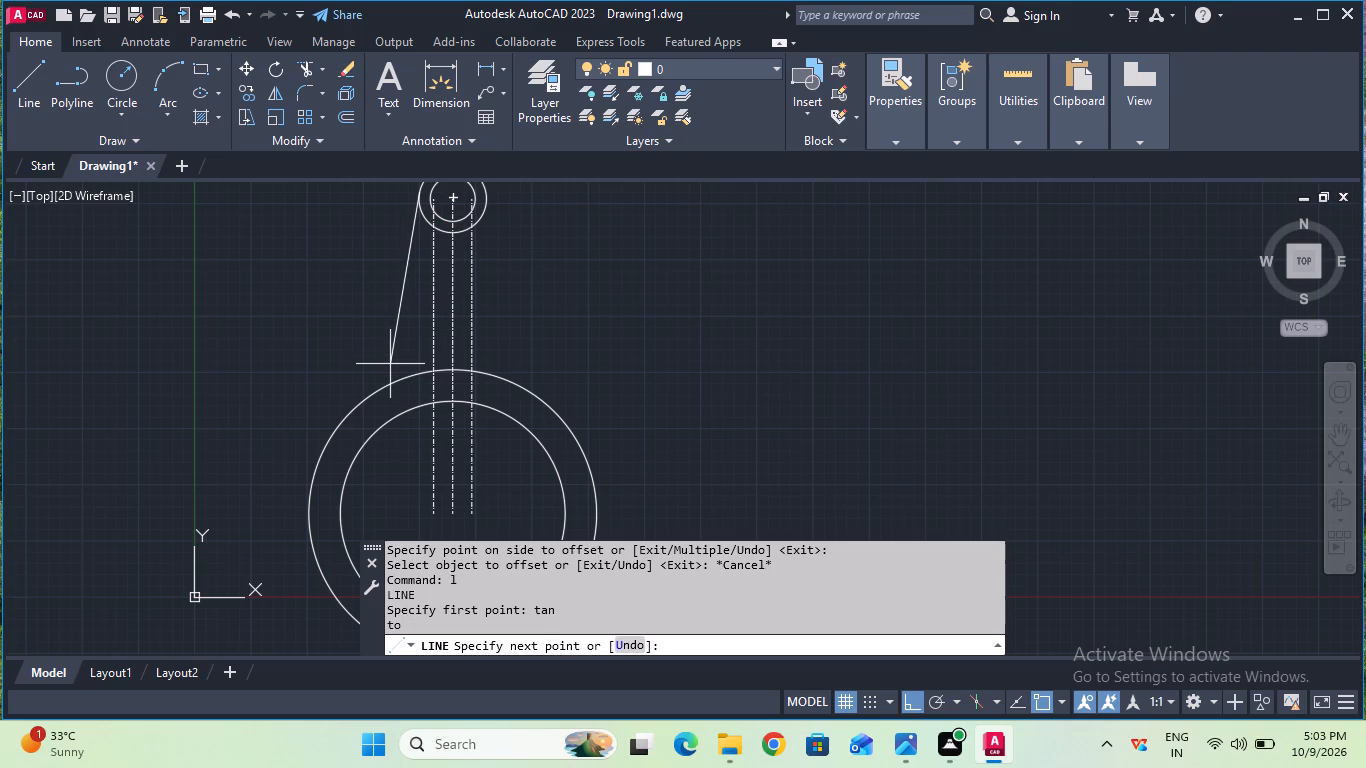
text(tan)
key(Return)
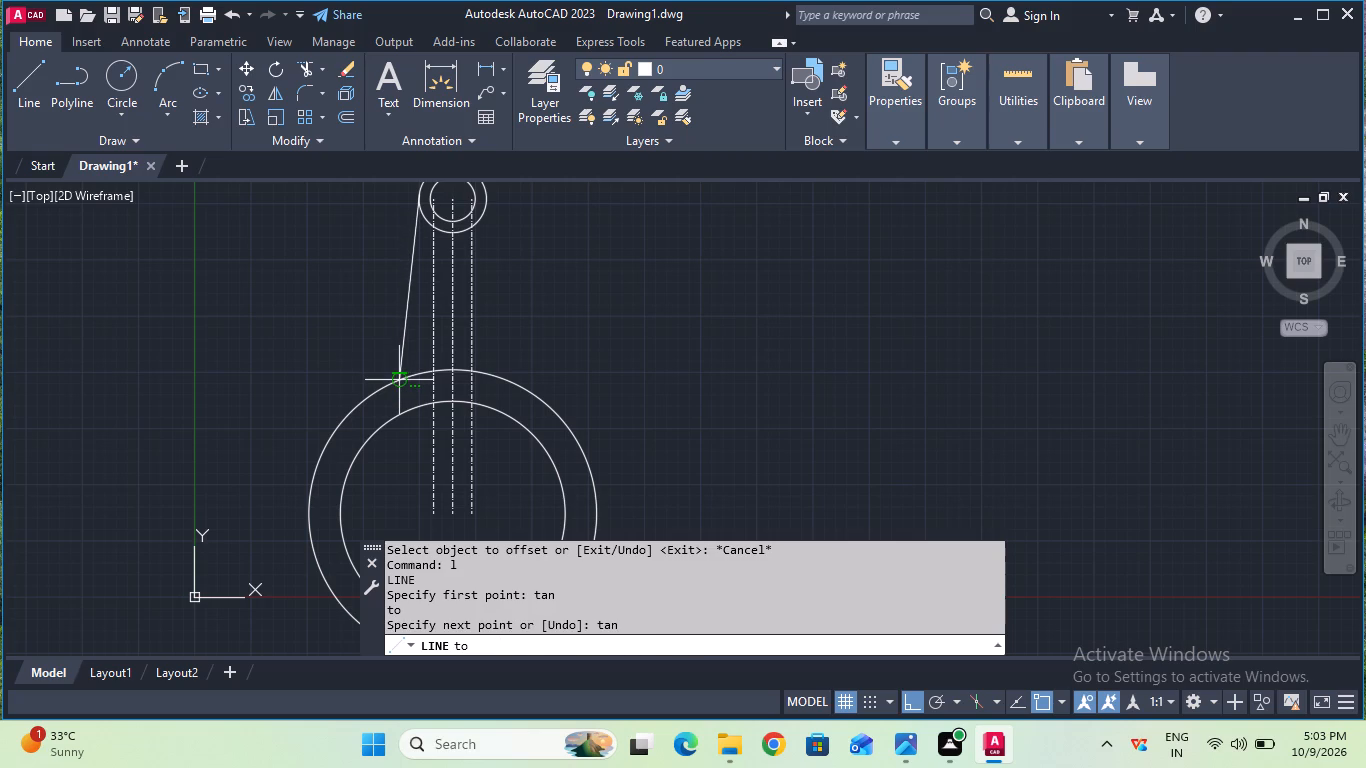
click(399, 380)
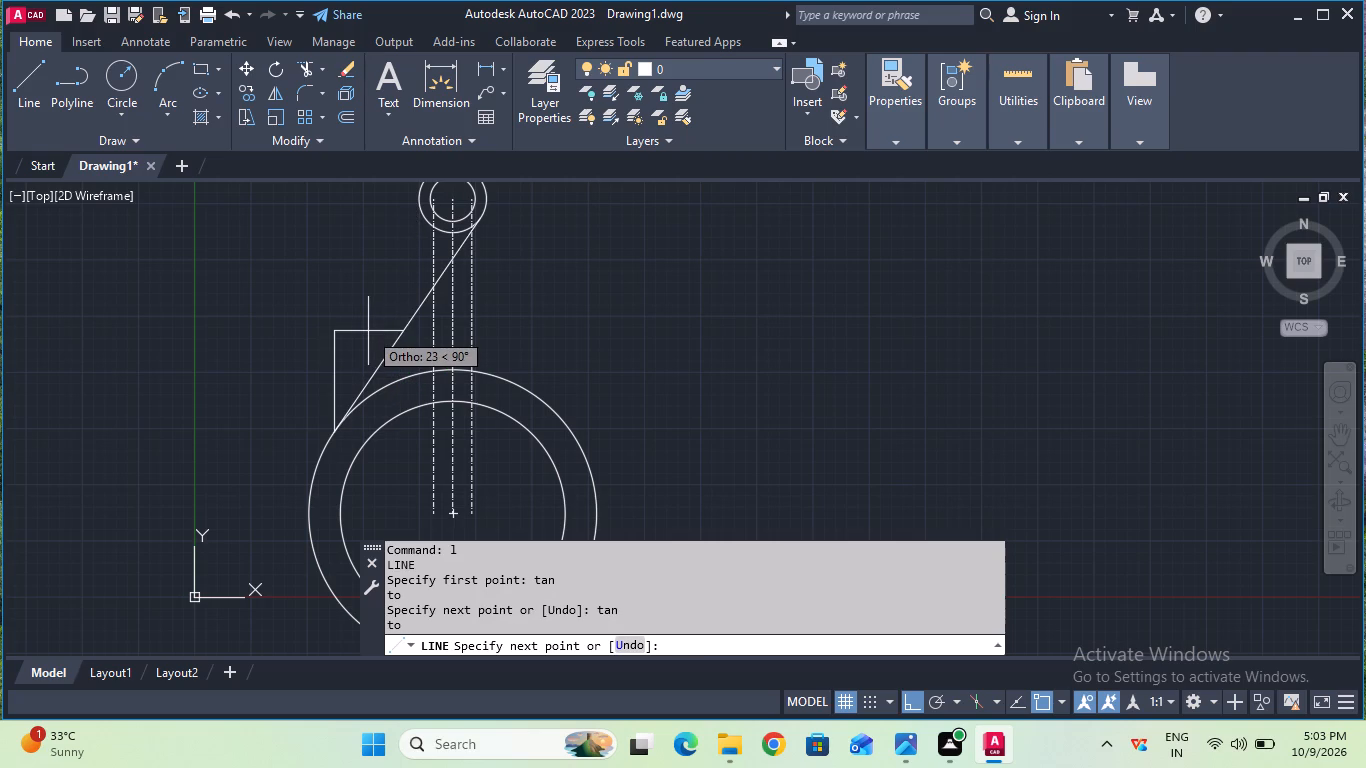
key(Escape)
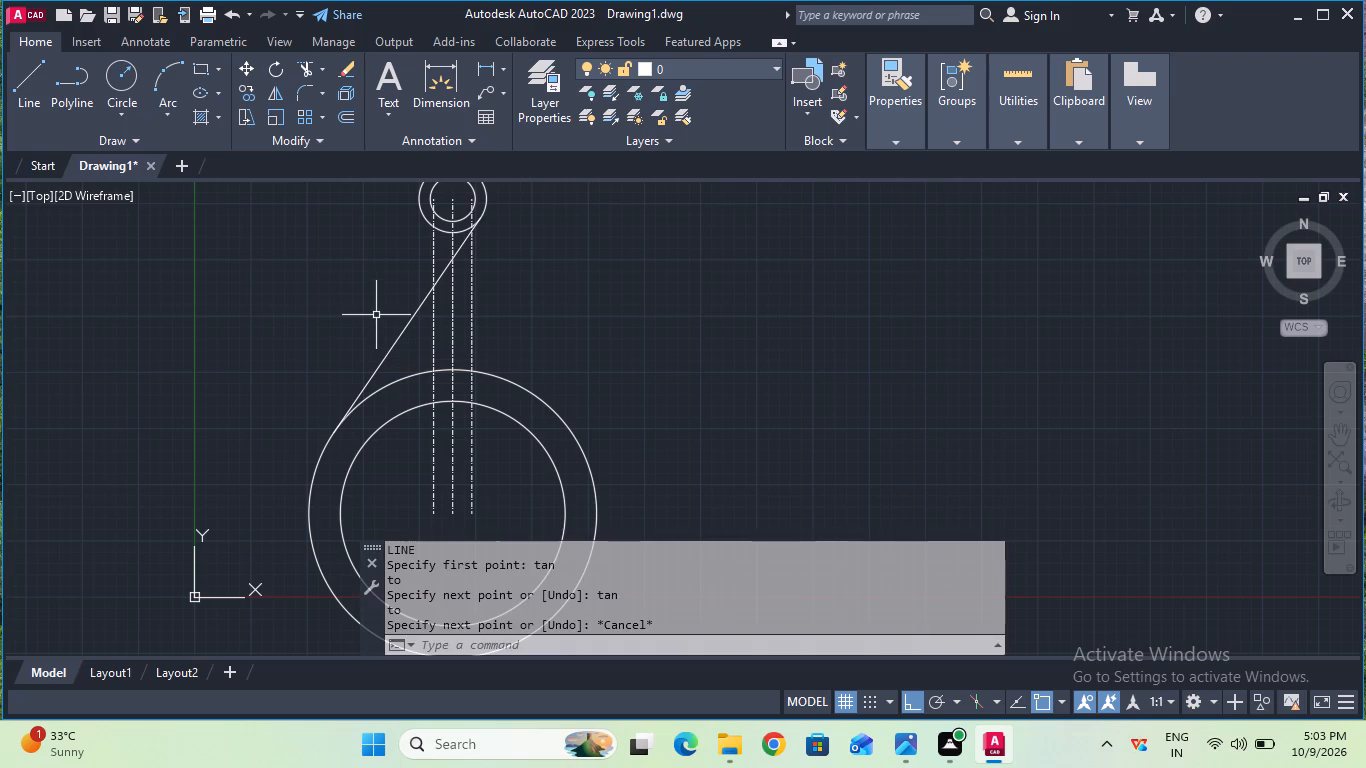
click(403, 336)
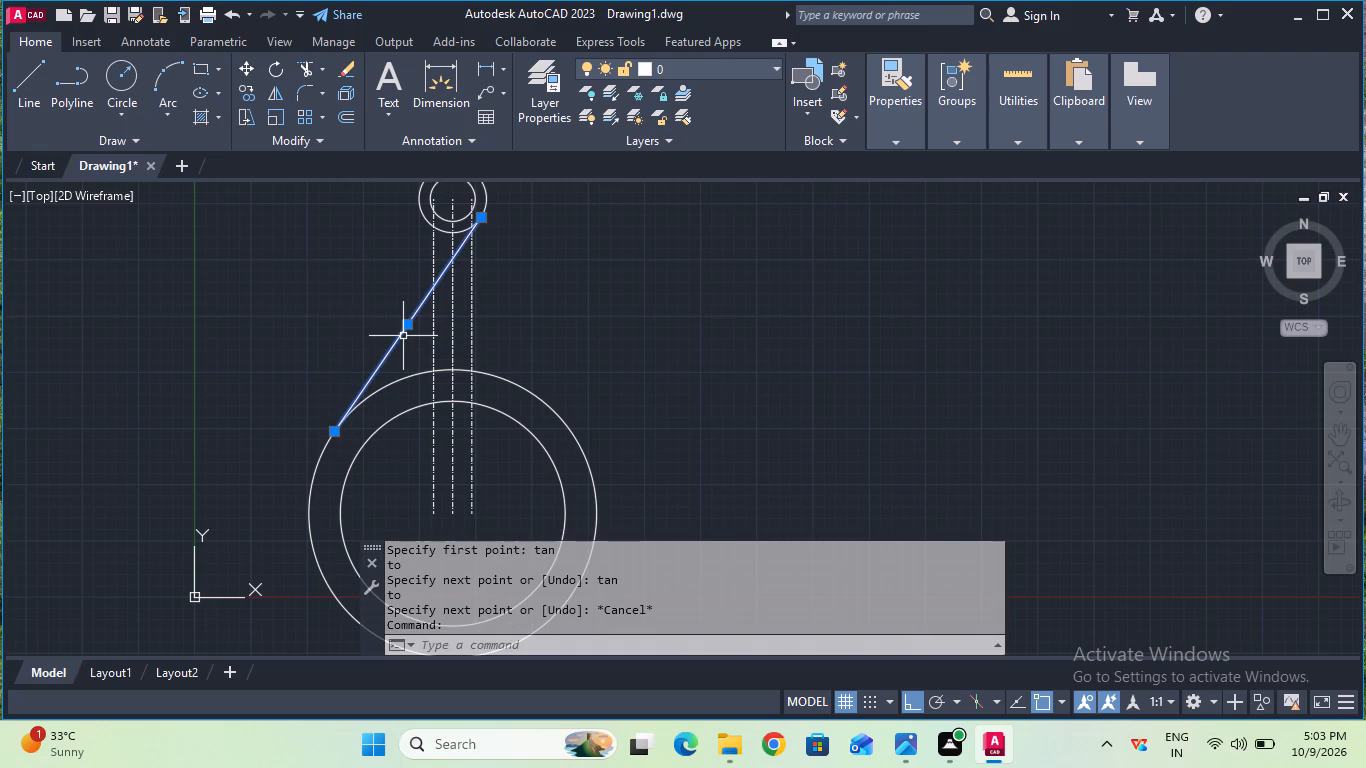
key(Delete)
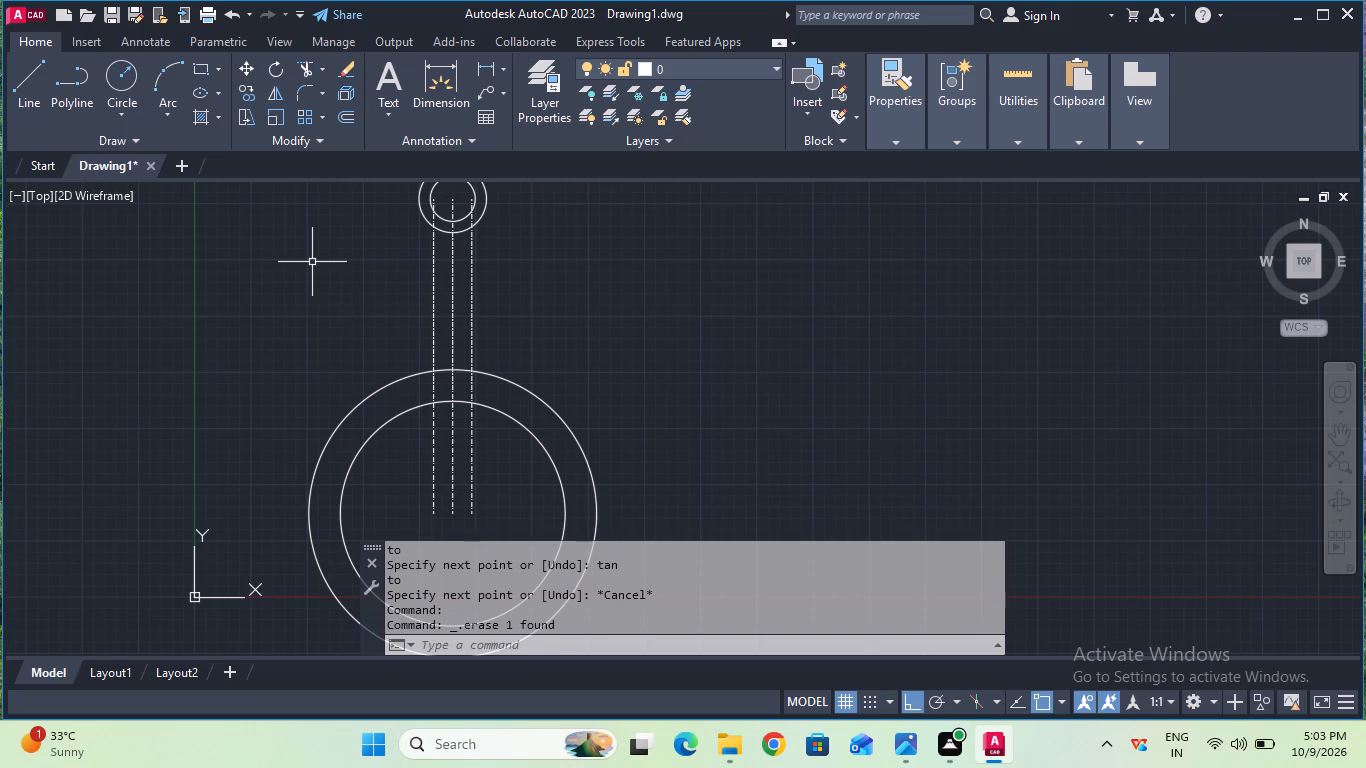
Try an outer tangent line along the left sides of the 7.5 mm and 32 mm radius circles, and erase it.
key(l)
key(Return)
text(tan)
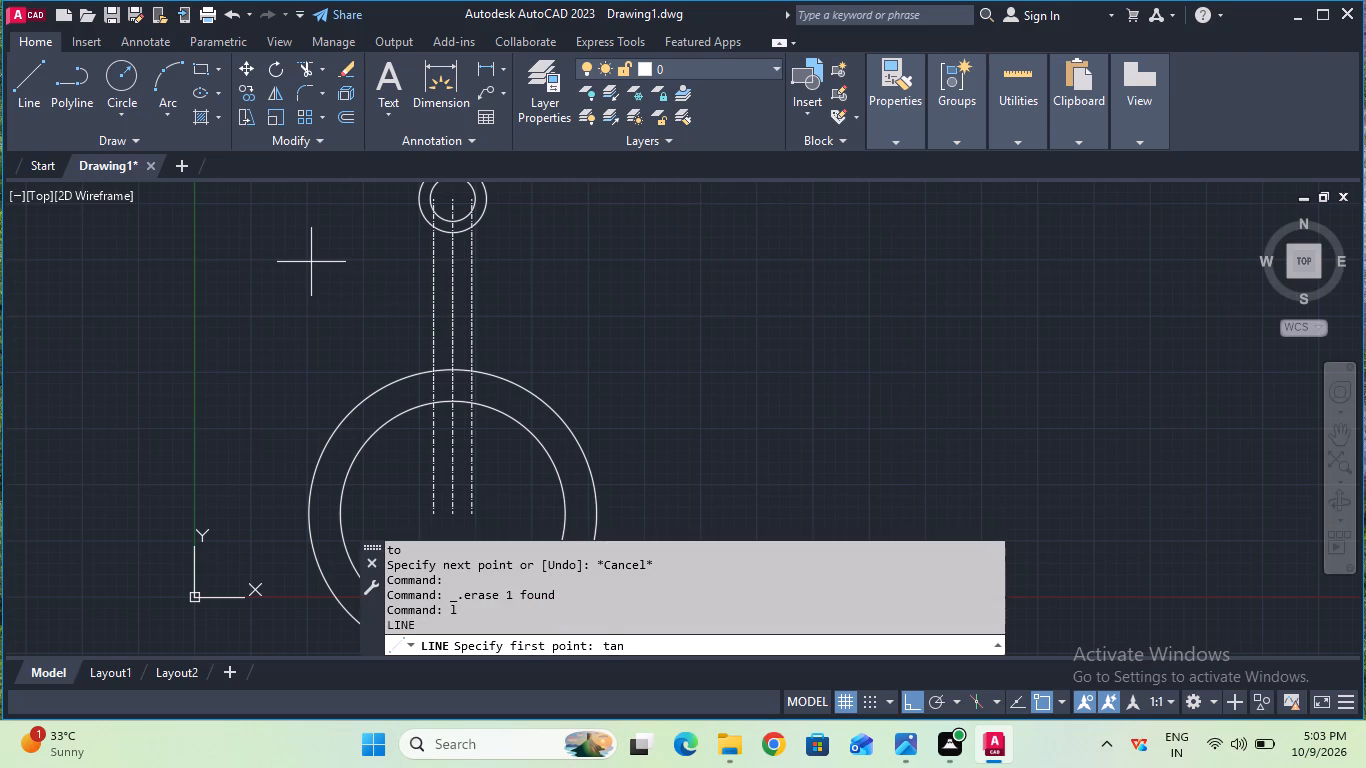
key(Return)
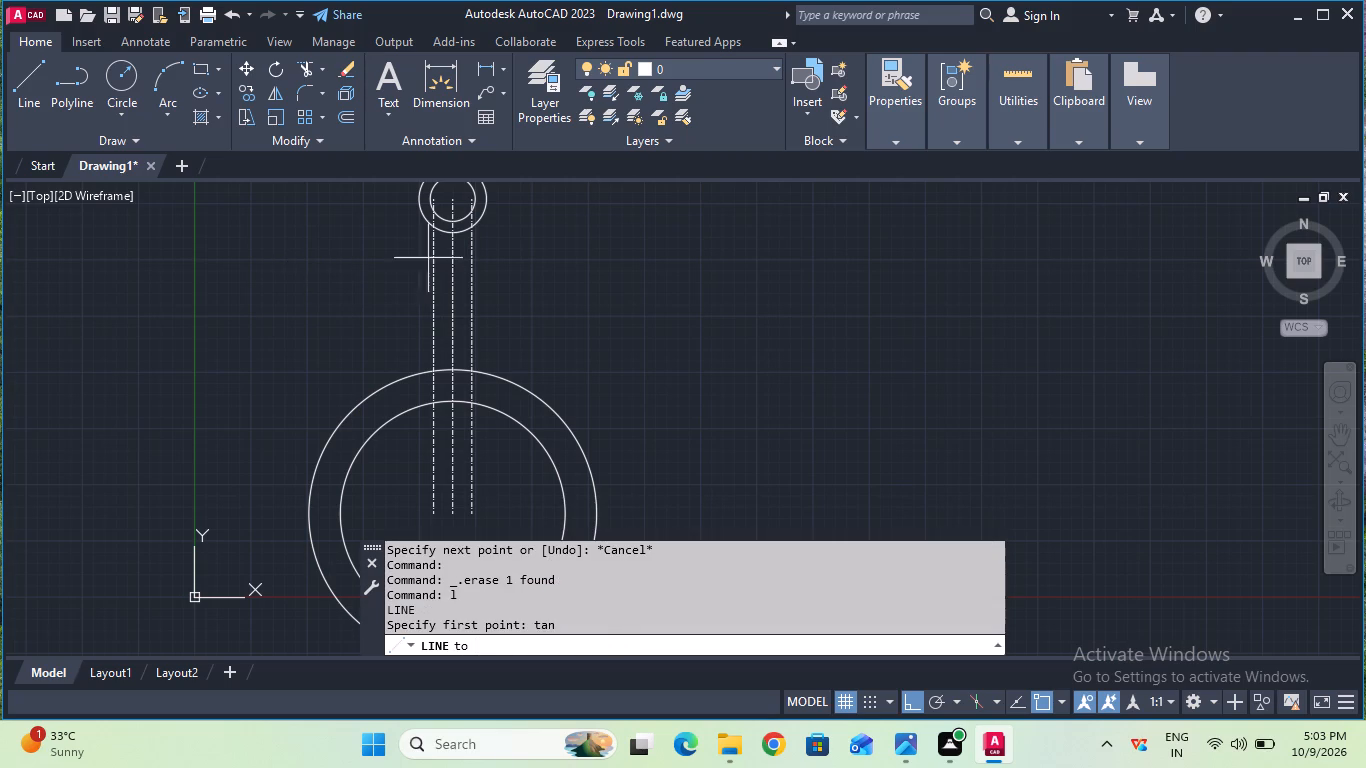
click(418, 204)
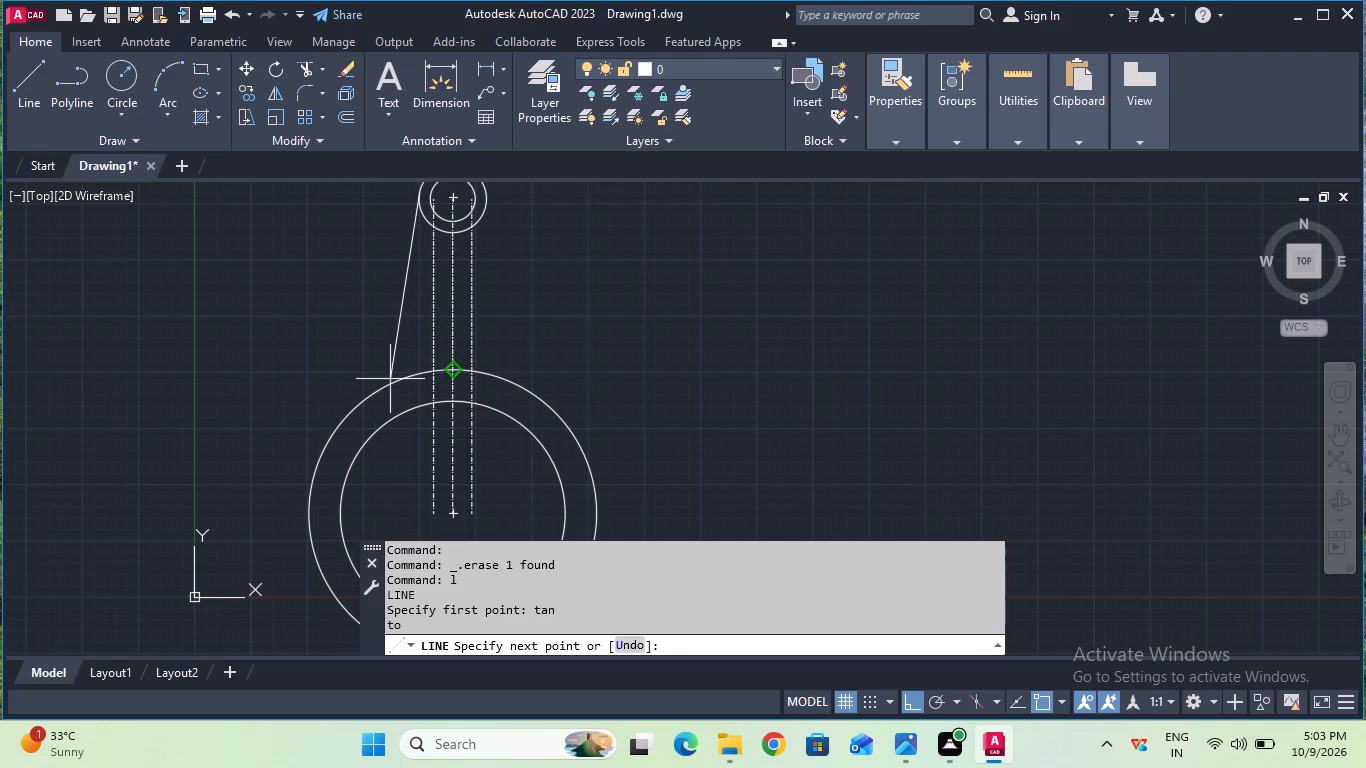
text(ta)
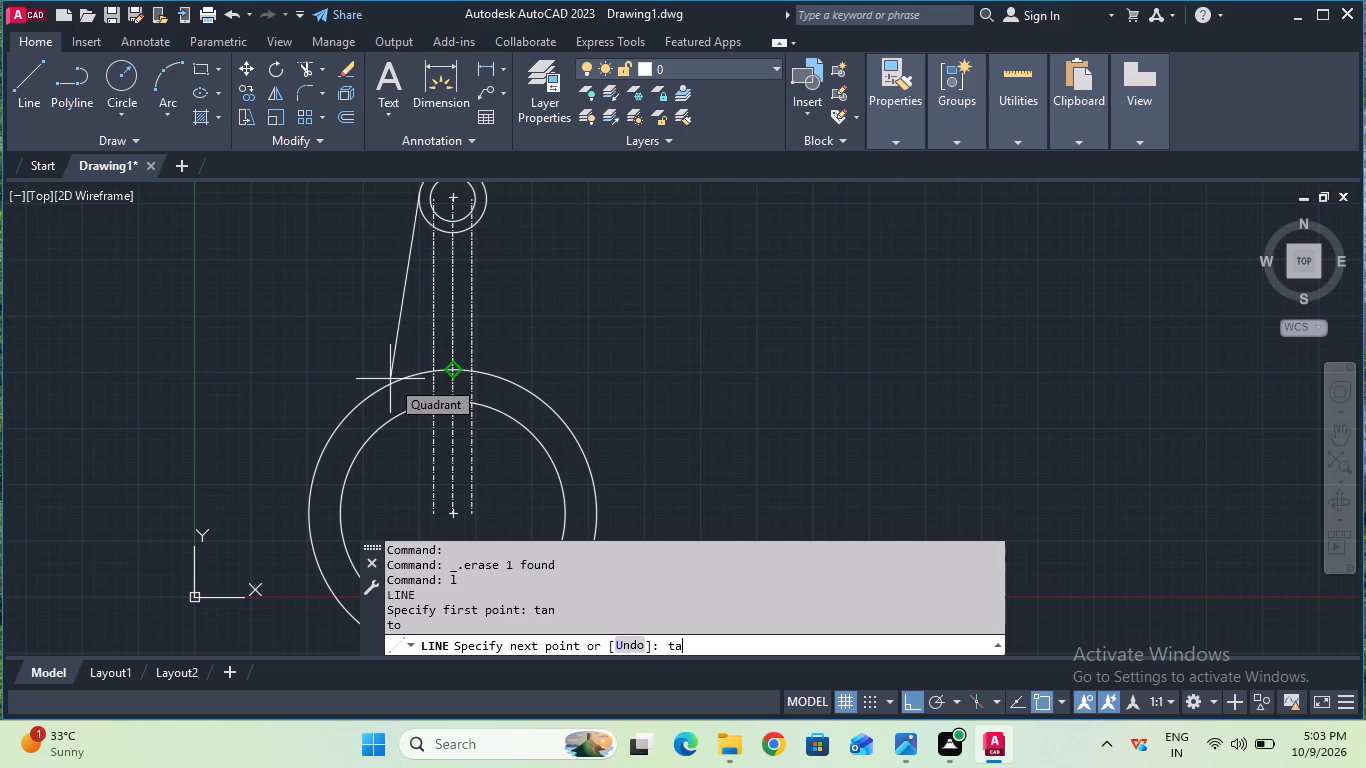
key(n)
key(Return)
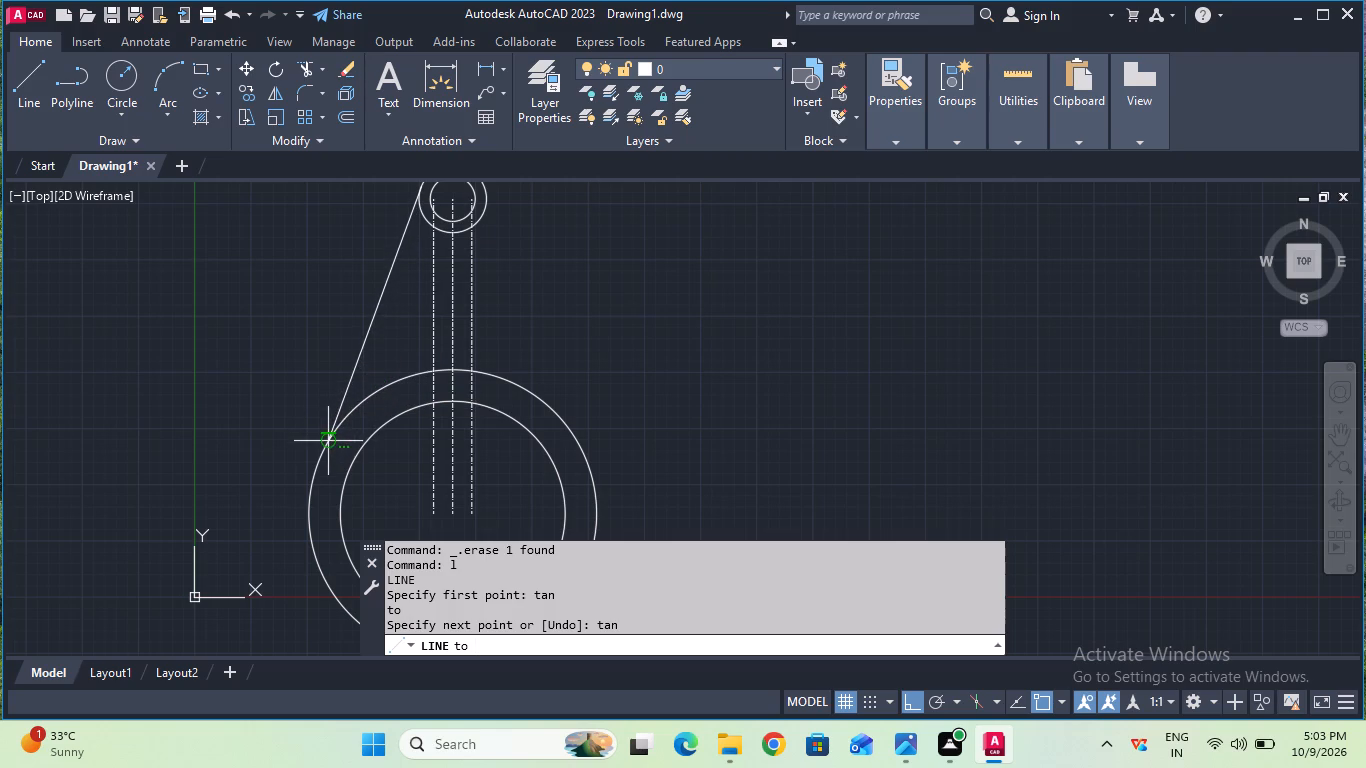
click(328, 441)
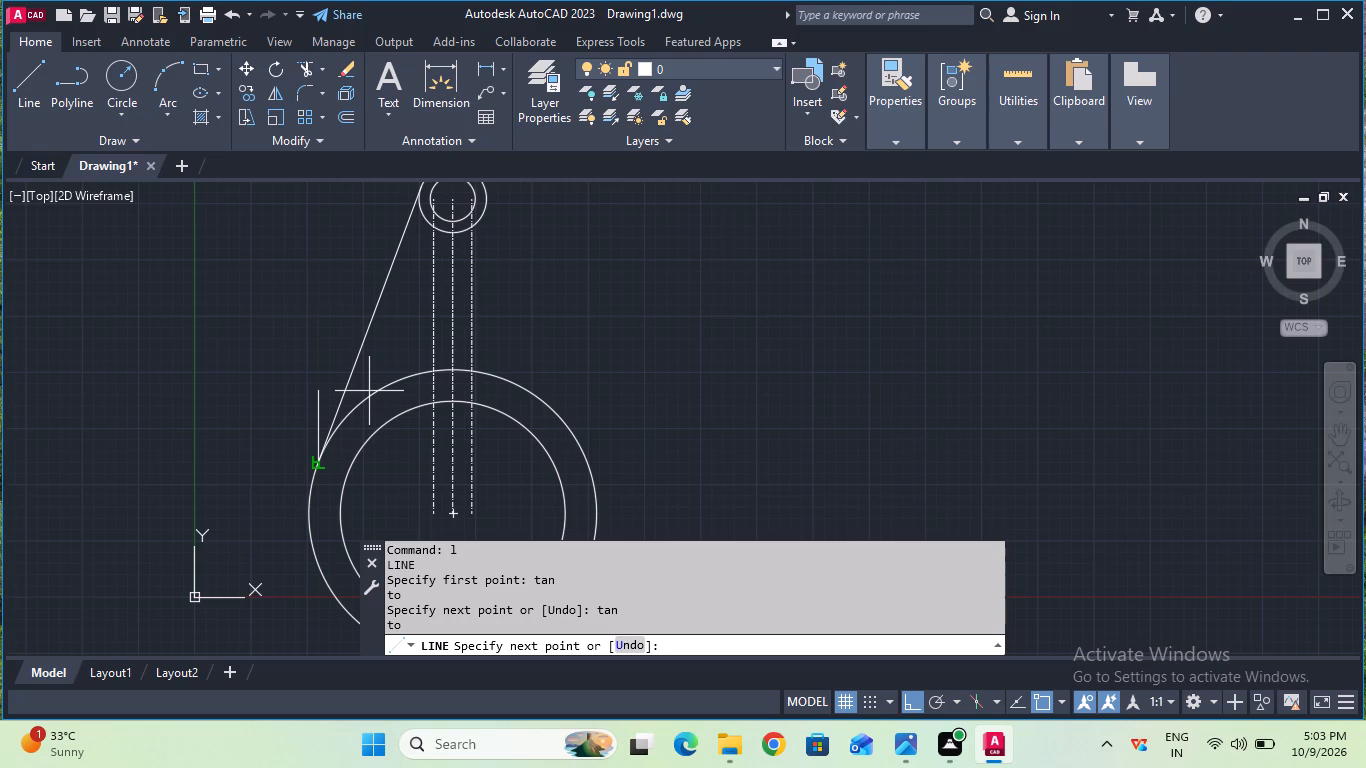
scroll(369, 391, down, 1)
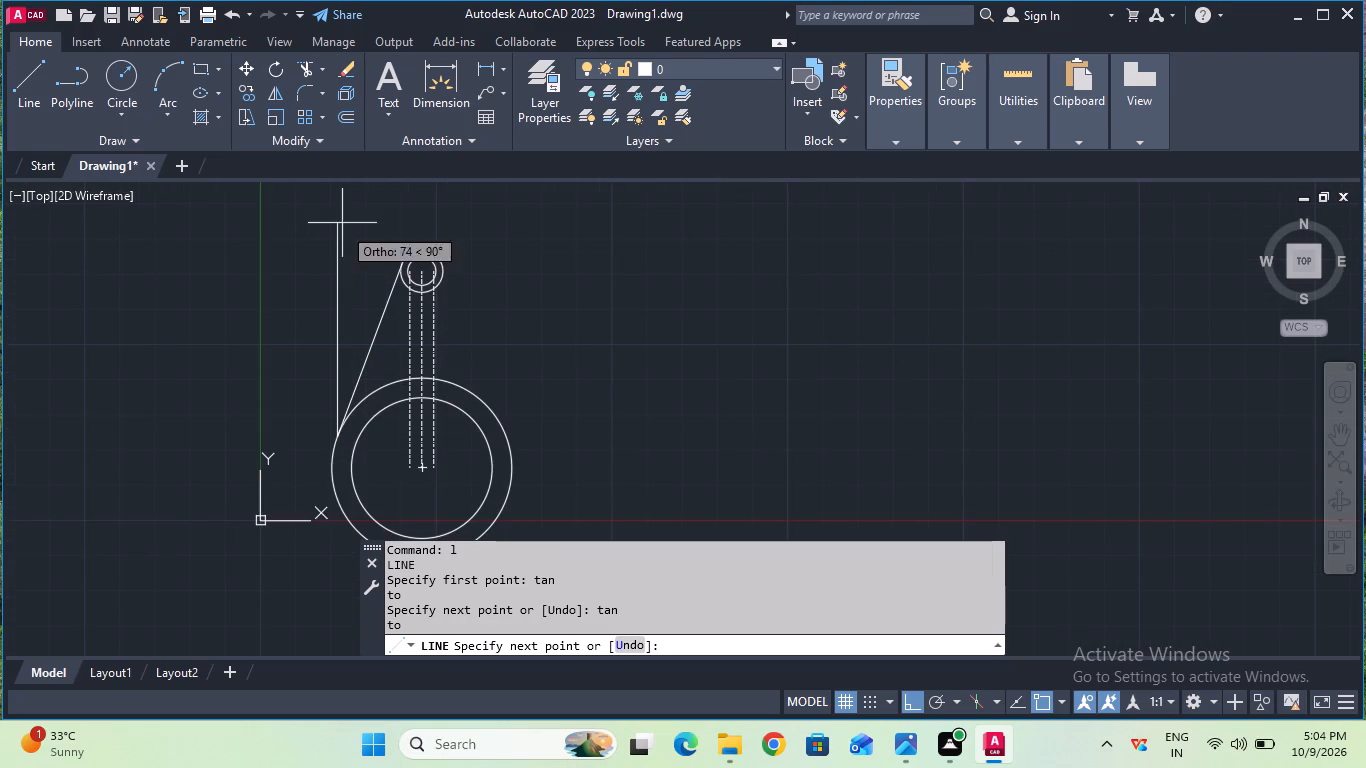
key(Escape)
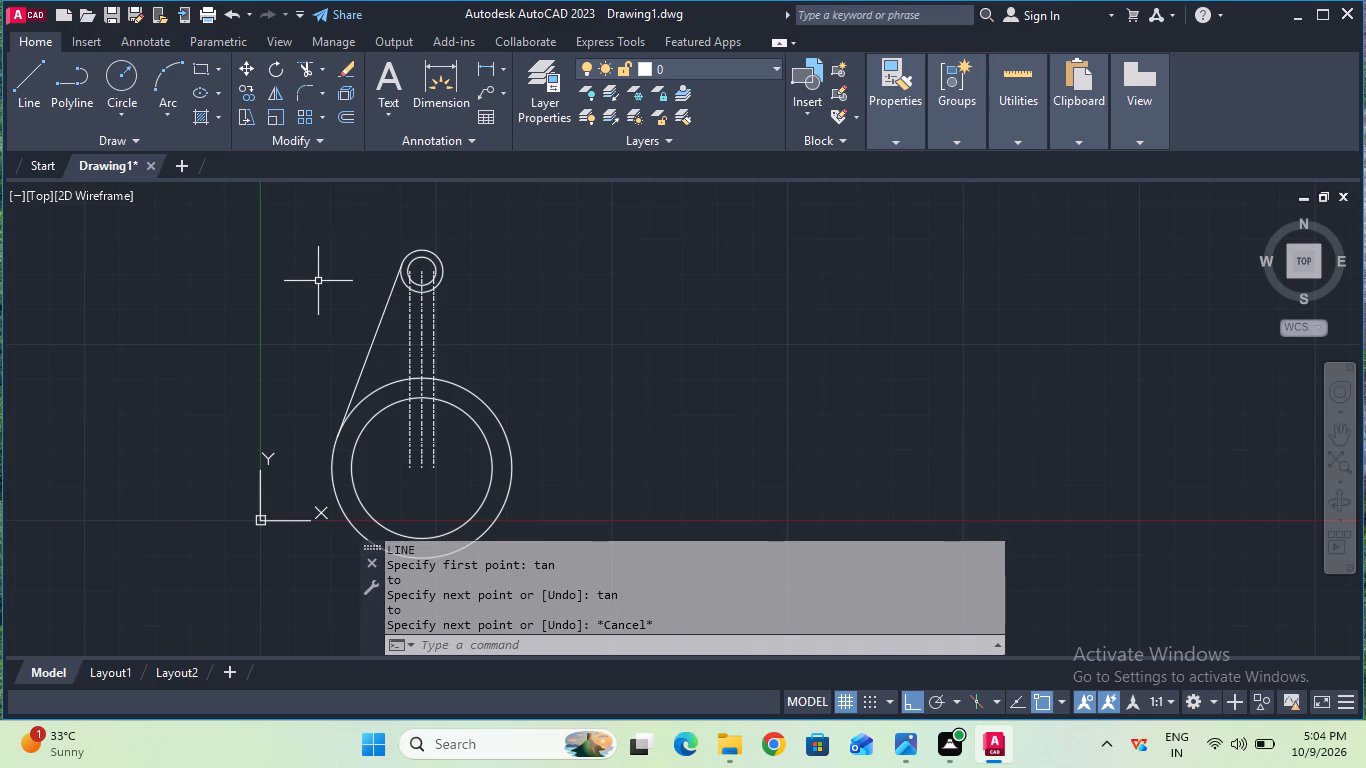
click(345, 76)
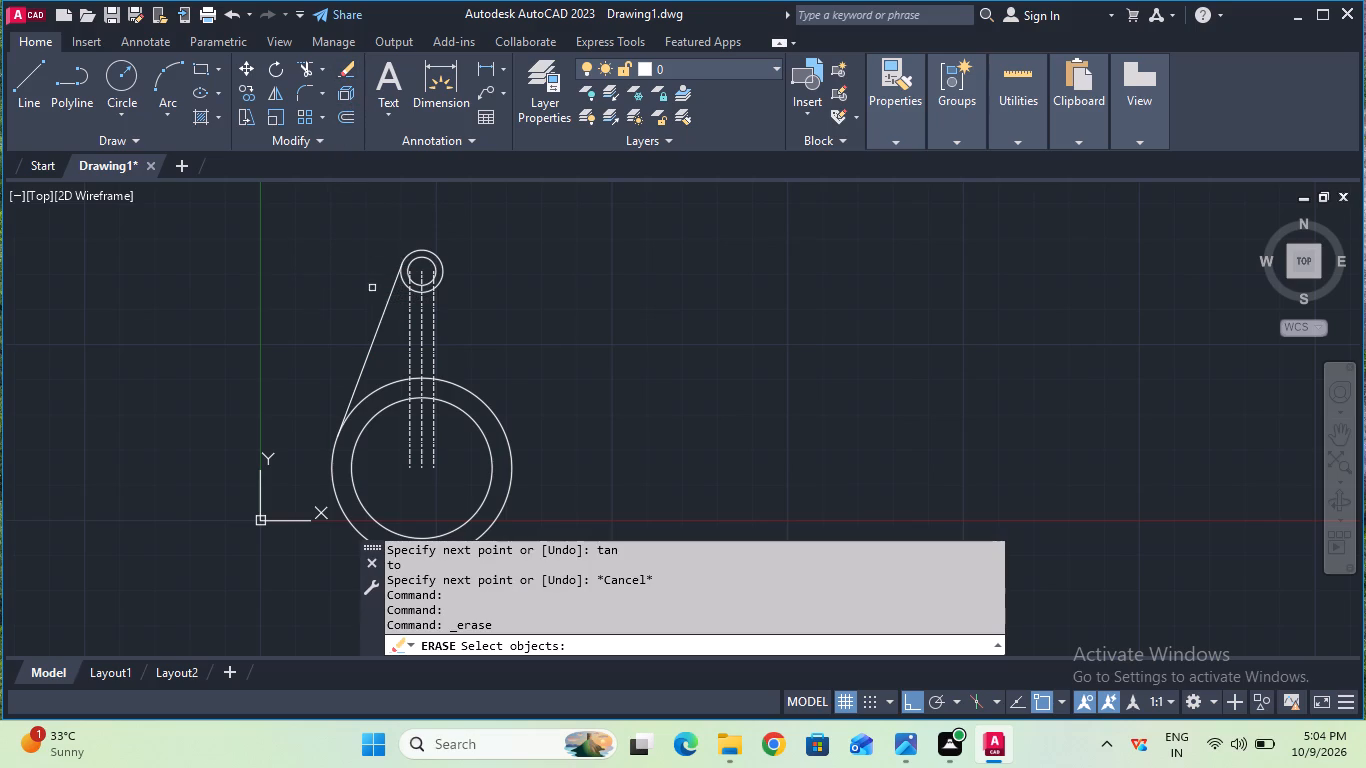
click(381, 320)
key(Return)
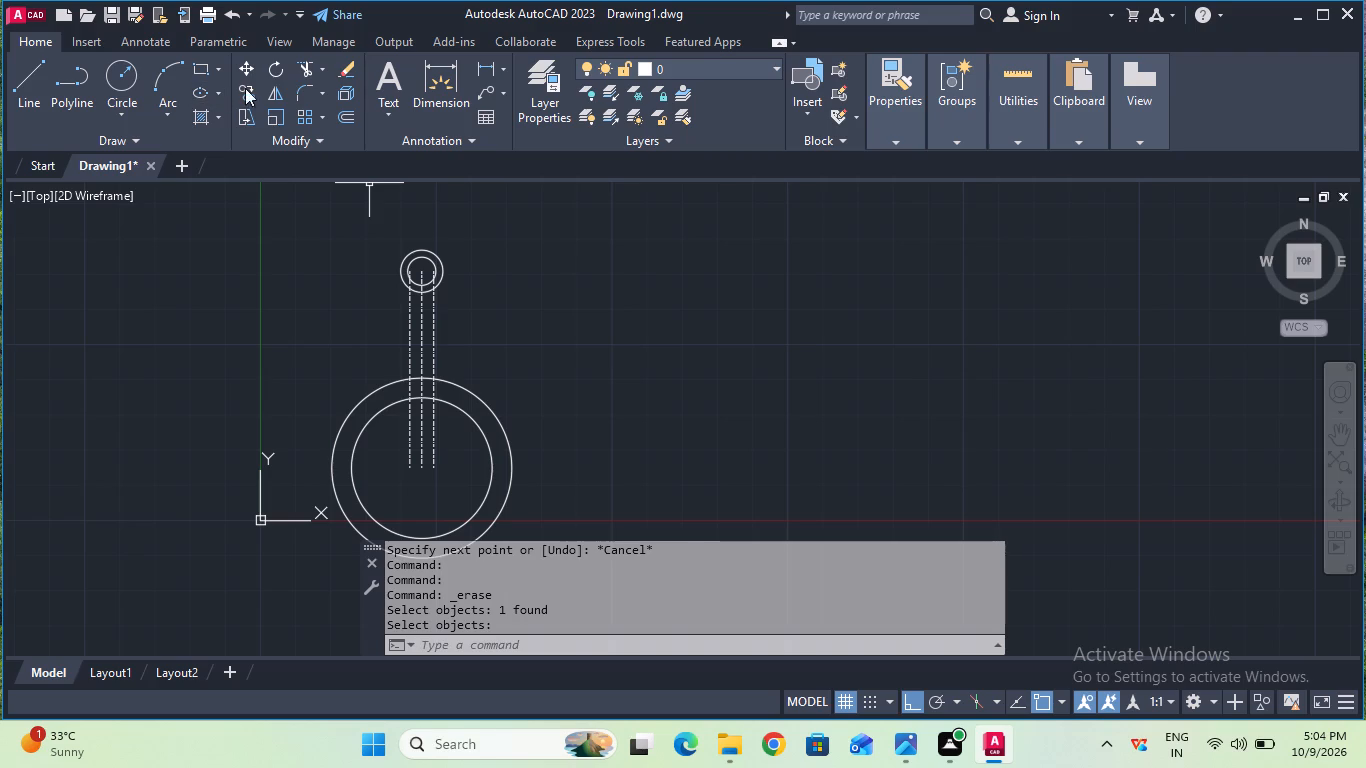
Erase the lower 32 mm and 25 mm radius concentric circles.
click(339, 70)
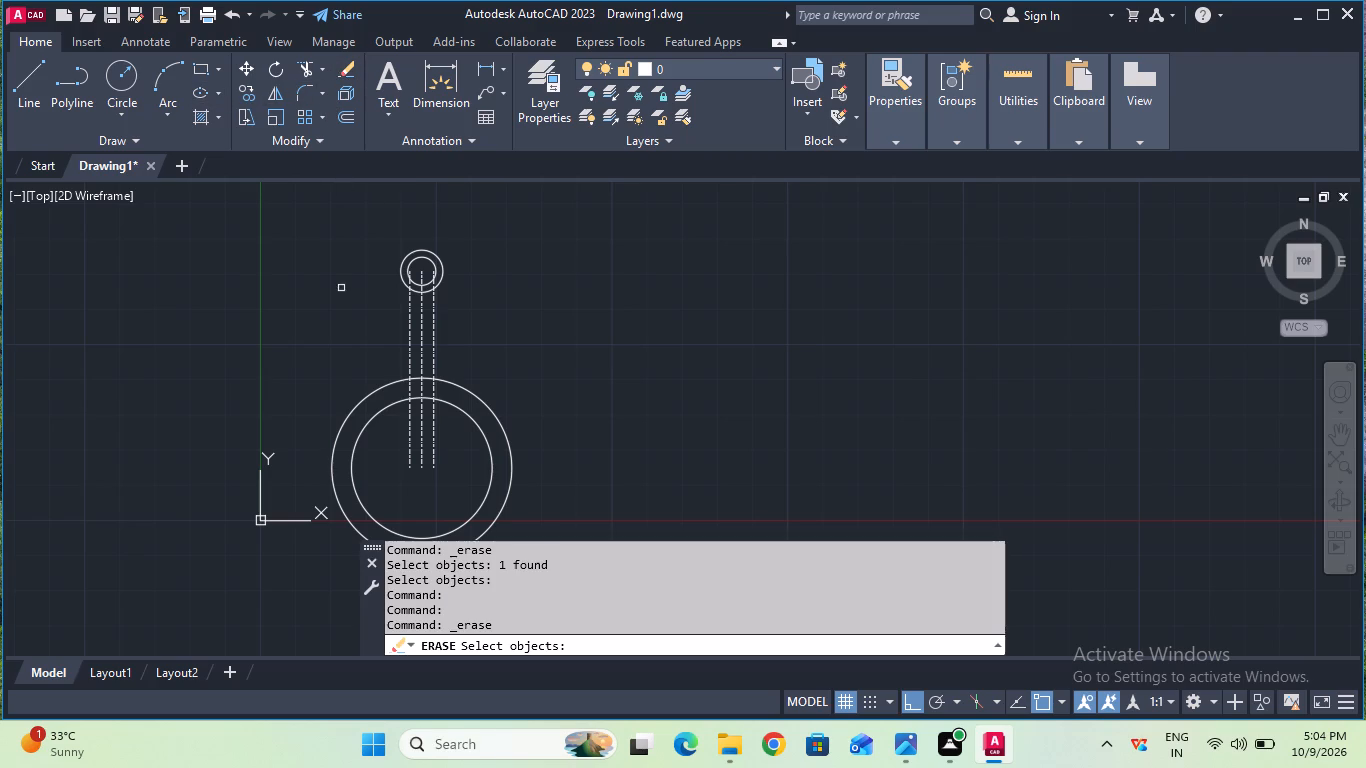
click(370, 396)
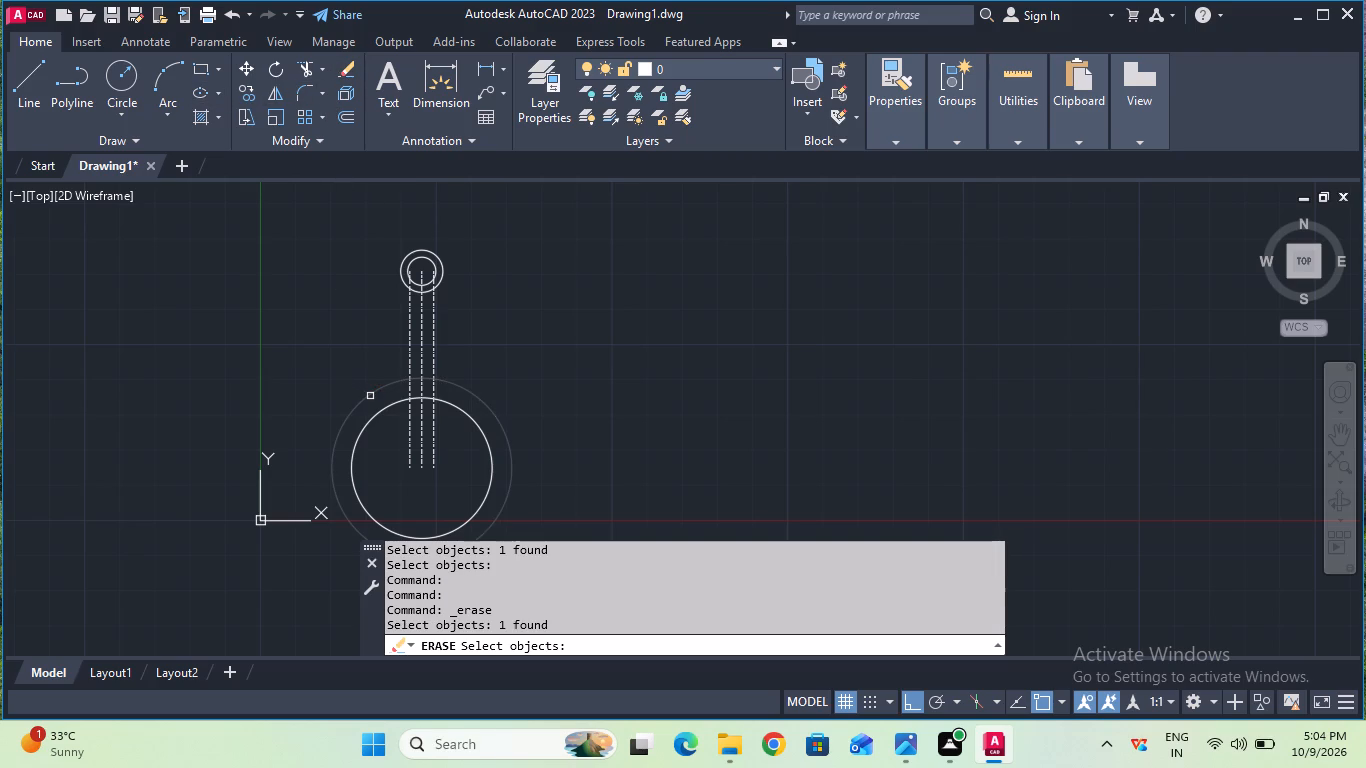
key(Return)
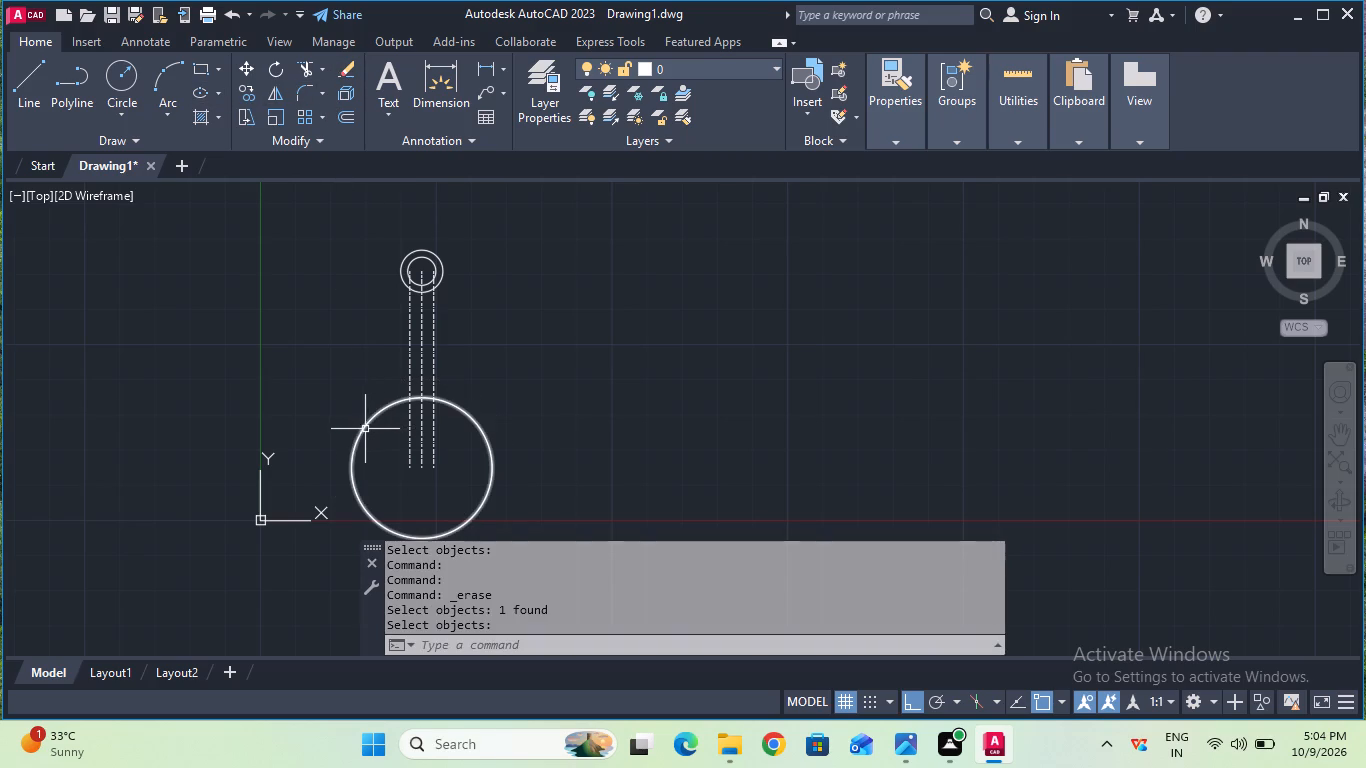
click(364, 430)
key(Delete)
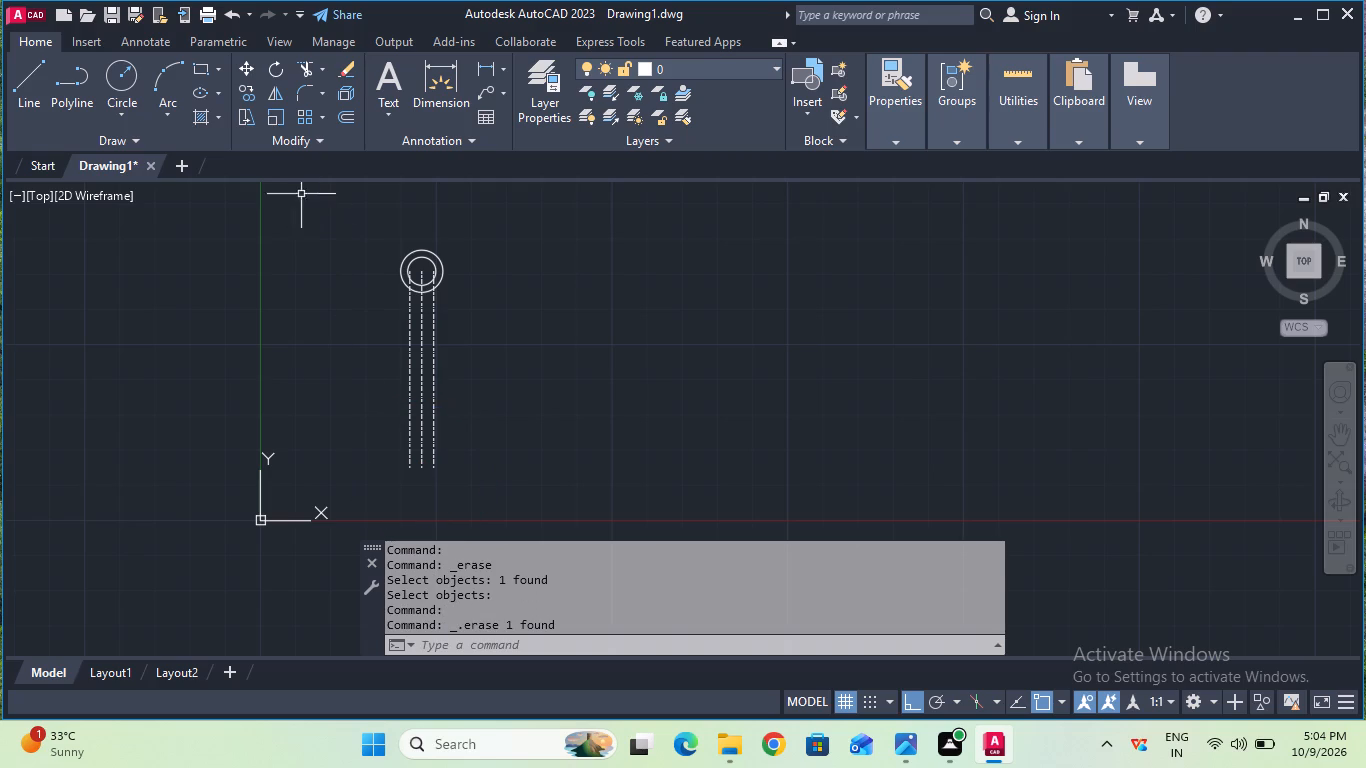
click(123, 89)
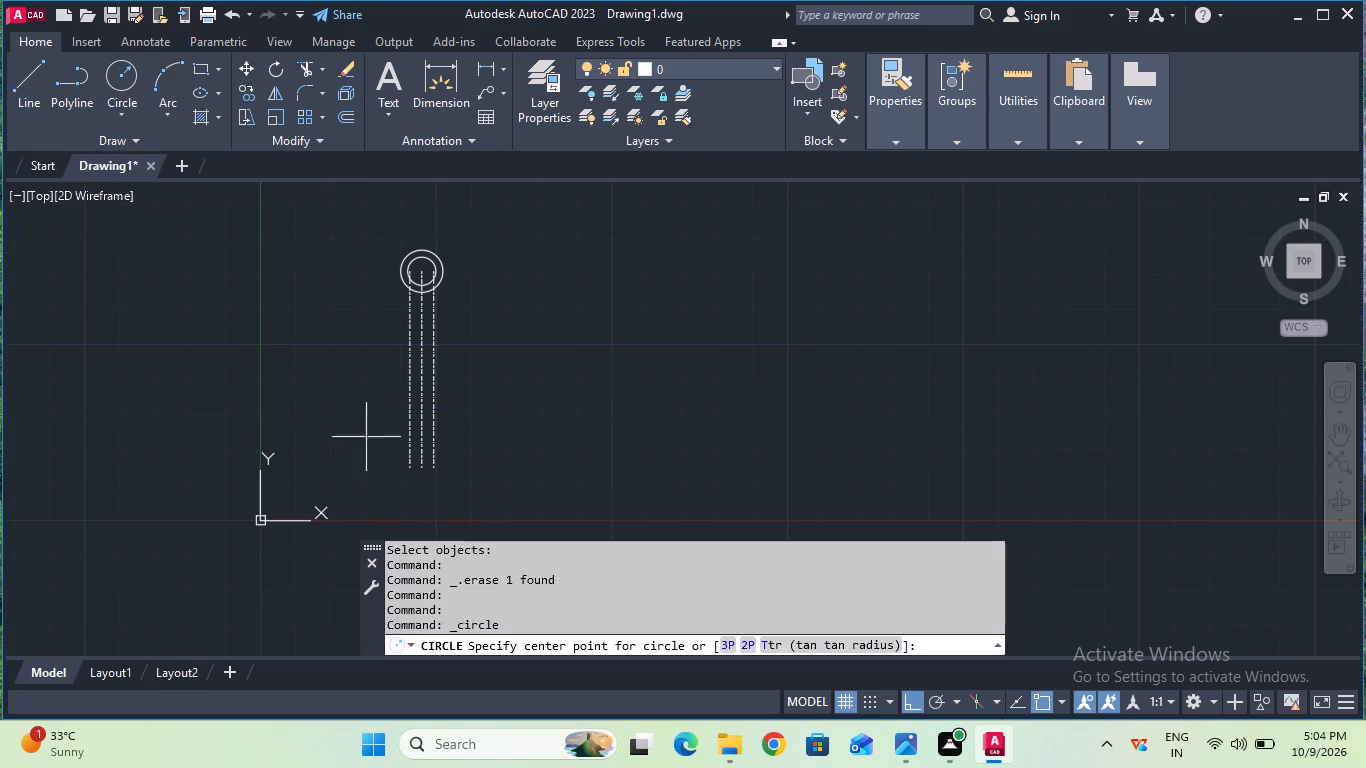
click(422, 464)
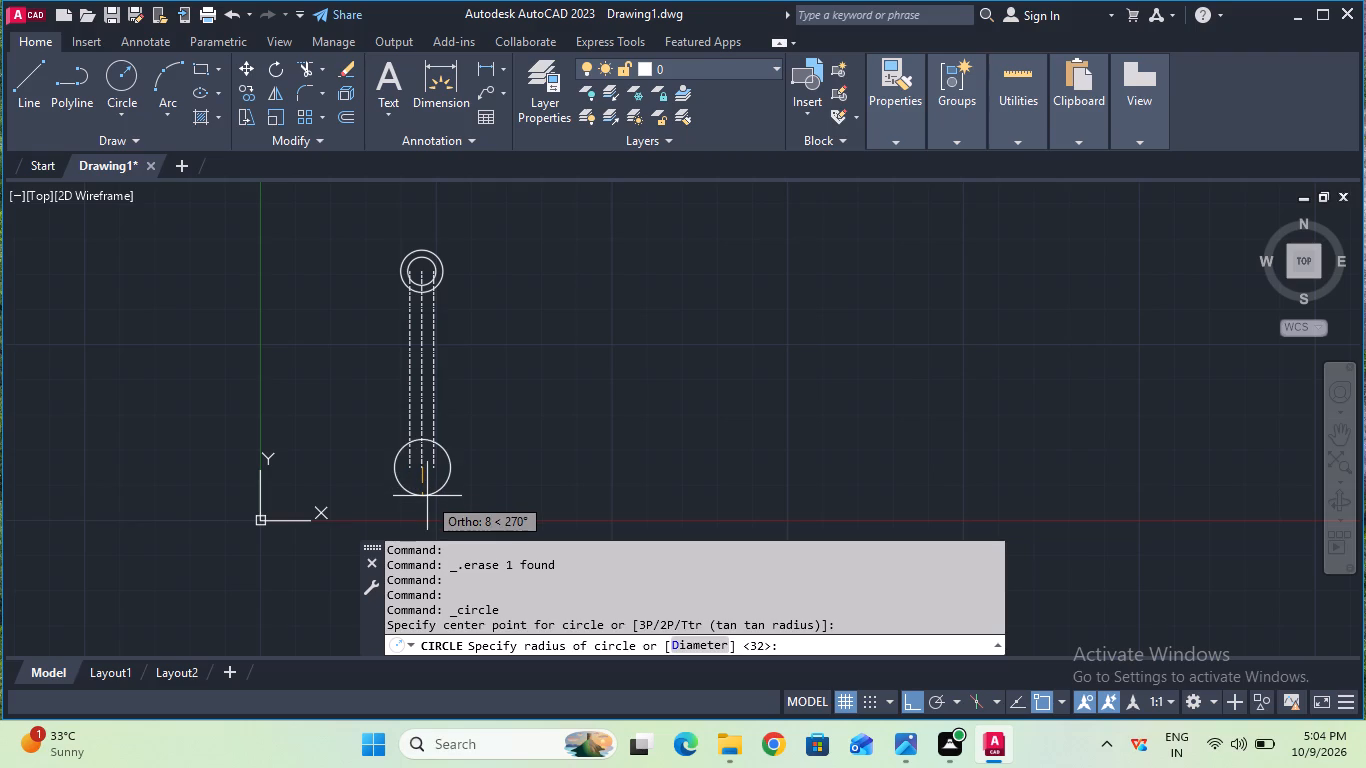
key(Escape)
Draw a 25 mm diameter circle centred on the lower end of the middle vertical centre line.
click(122, 118)
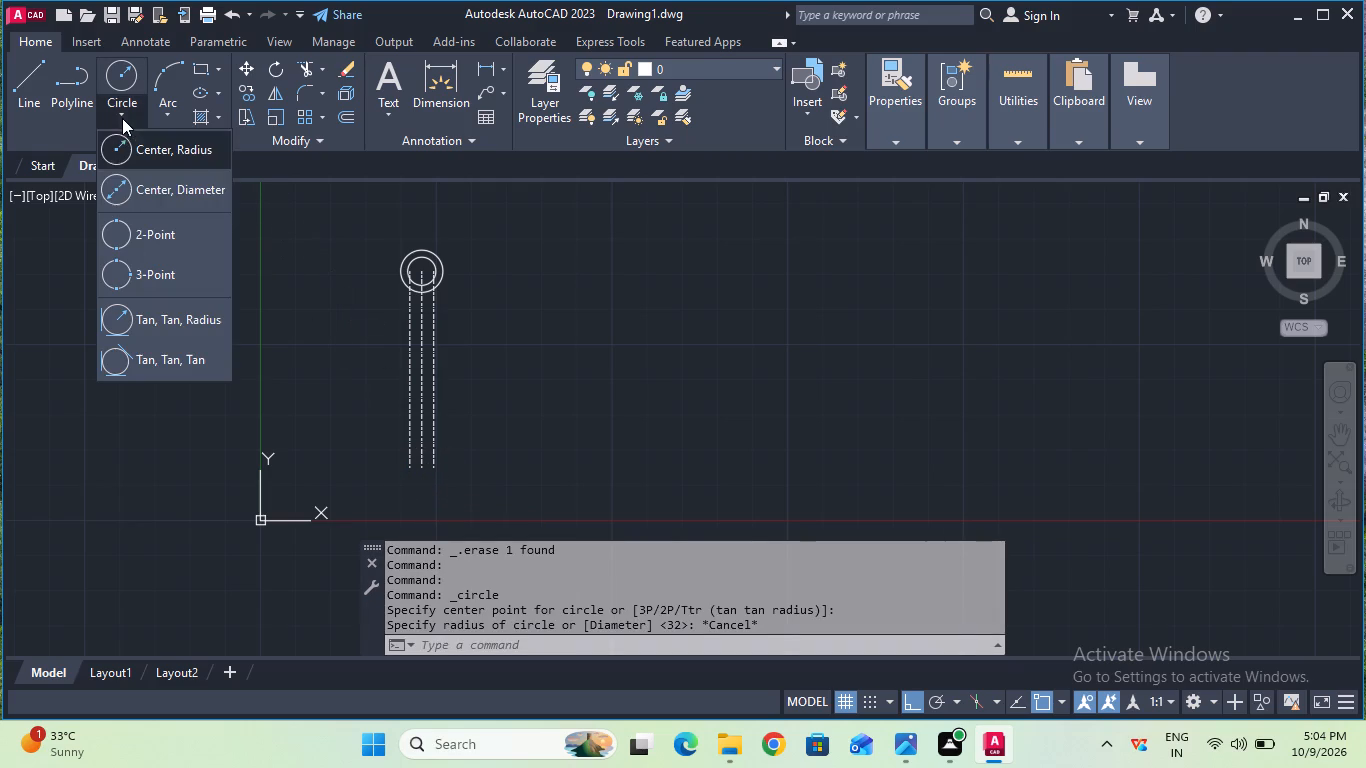
click(150, 183)
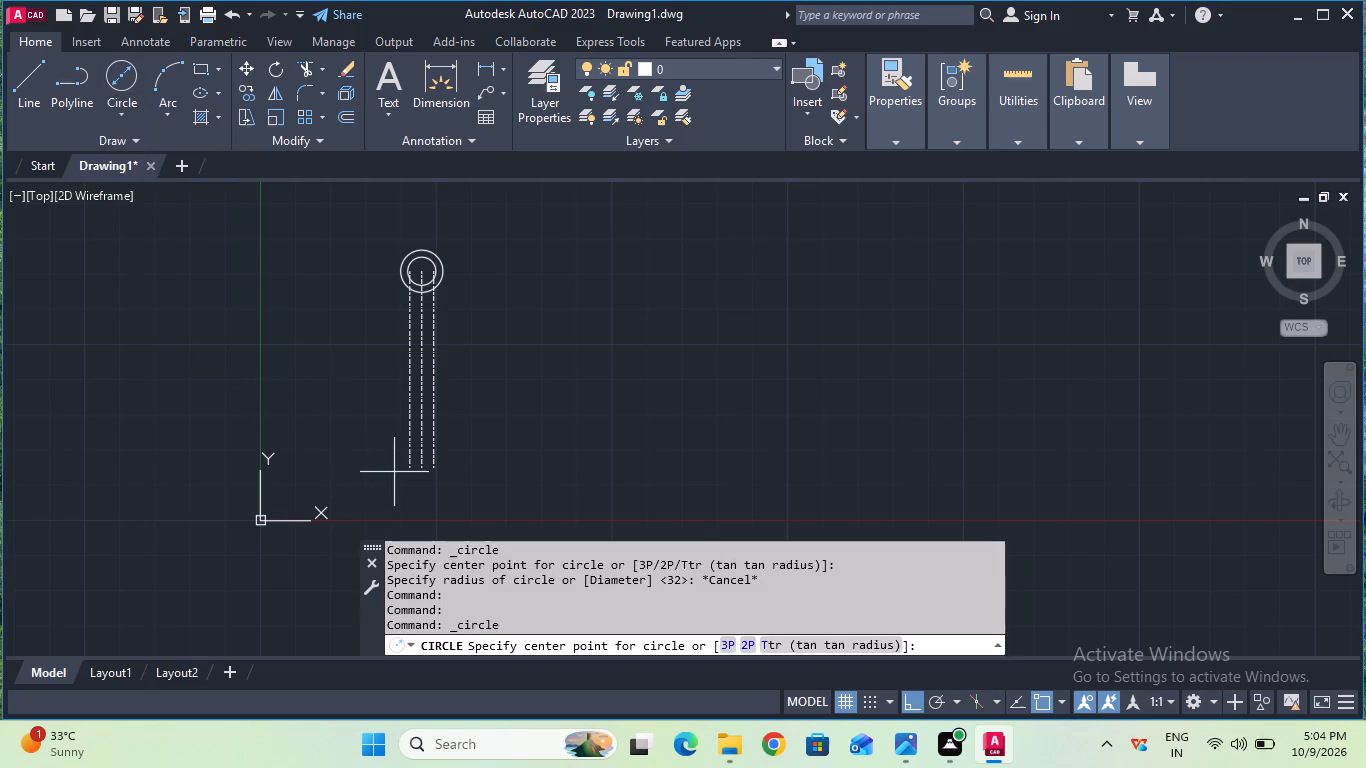
click(420, 463)
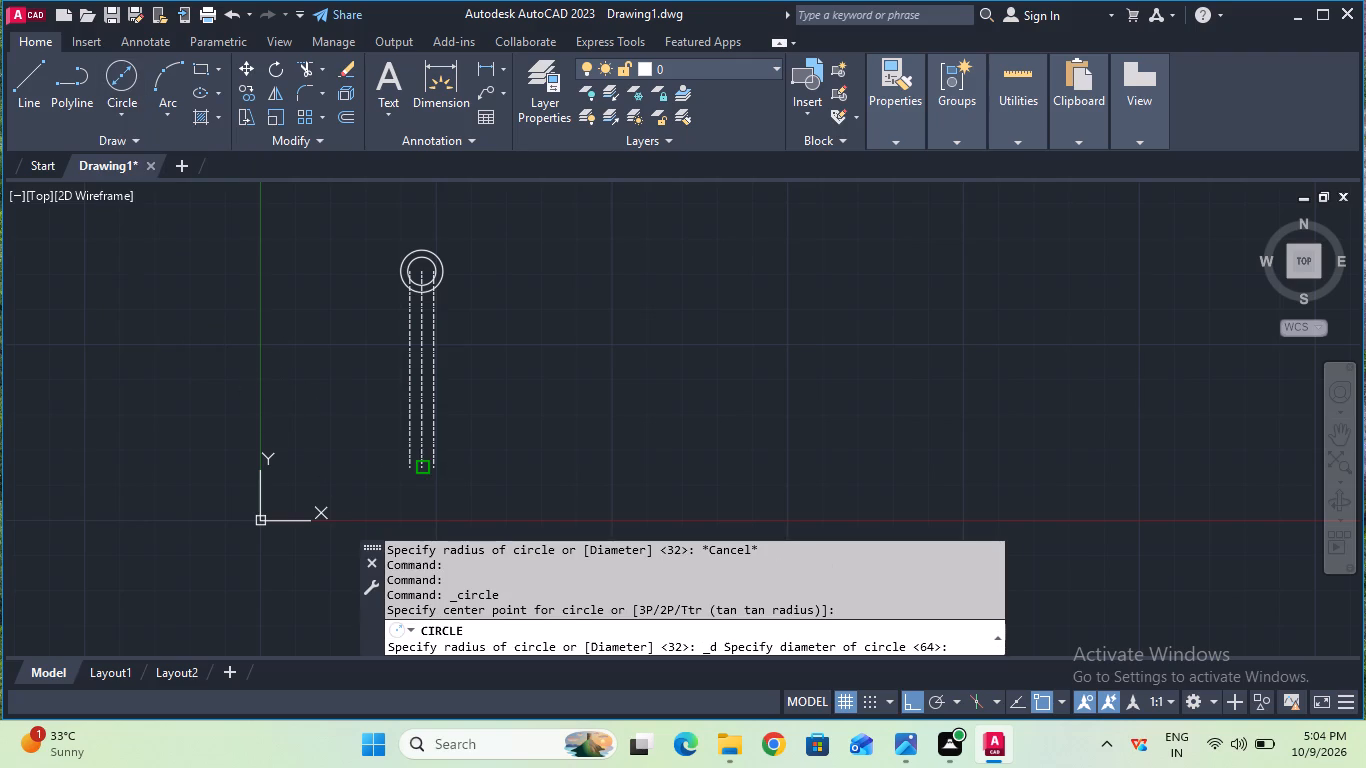
key(2)
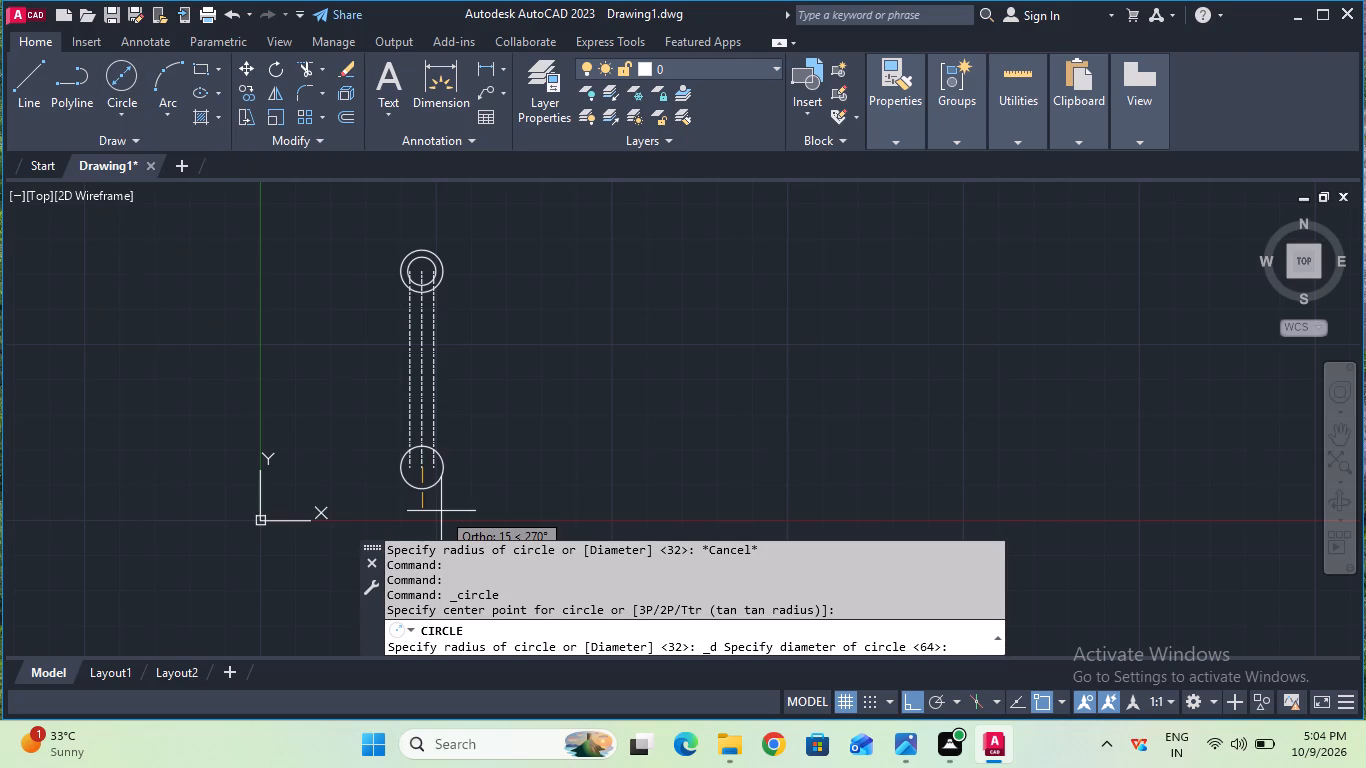
key(5)
key(Return)
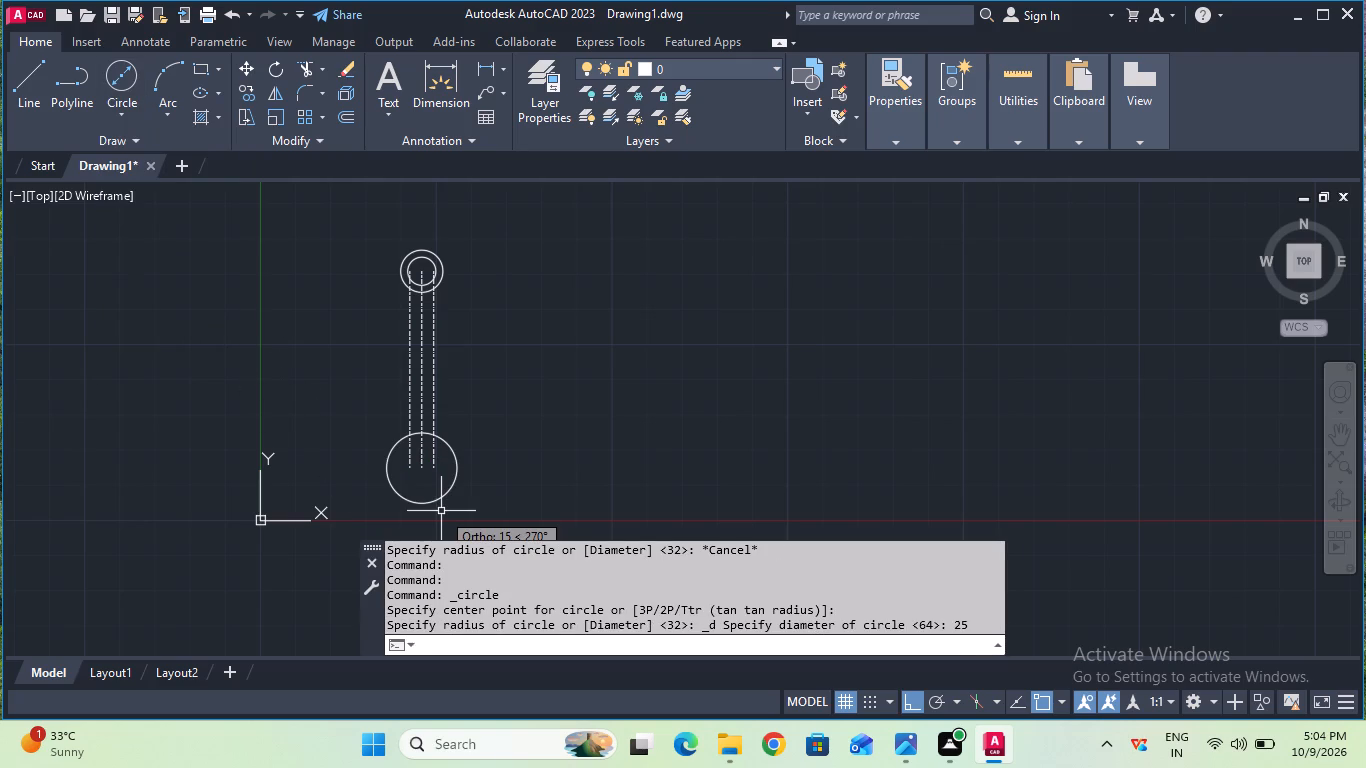
Draw a 32 mm diameter circle concentric with the lower 25 mm diameter circle.
click(126, 94)
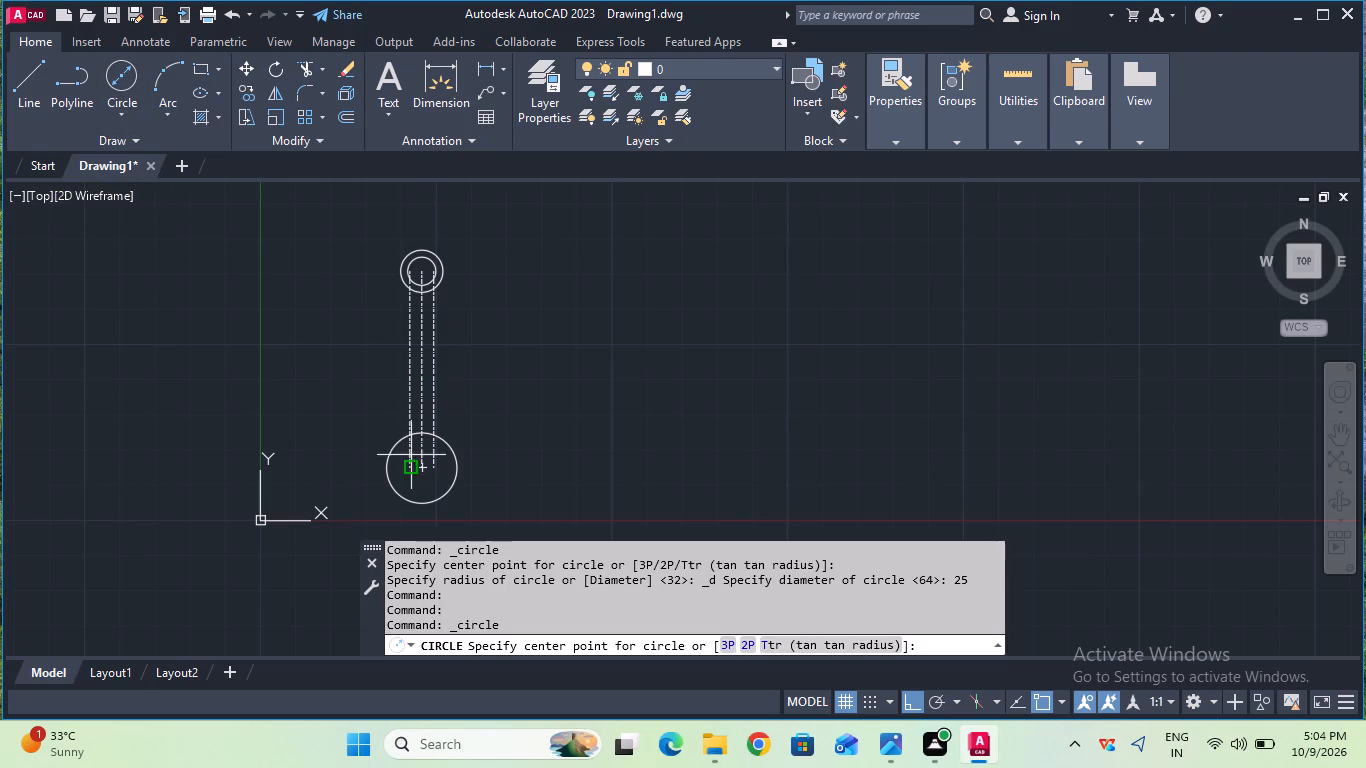
click(427, 472)
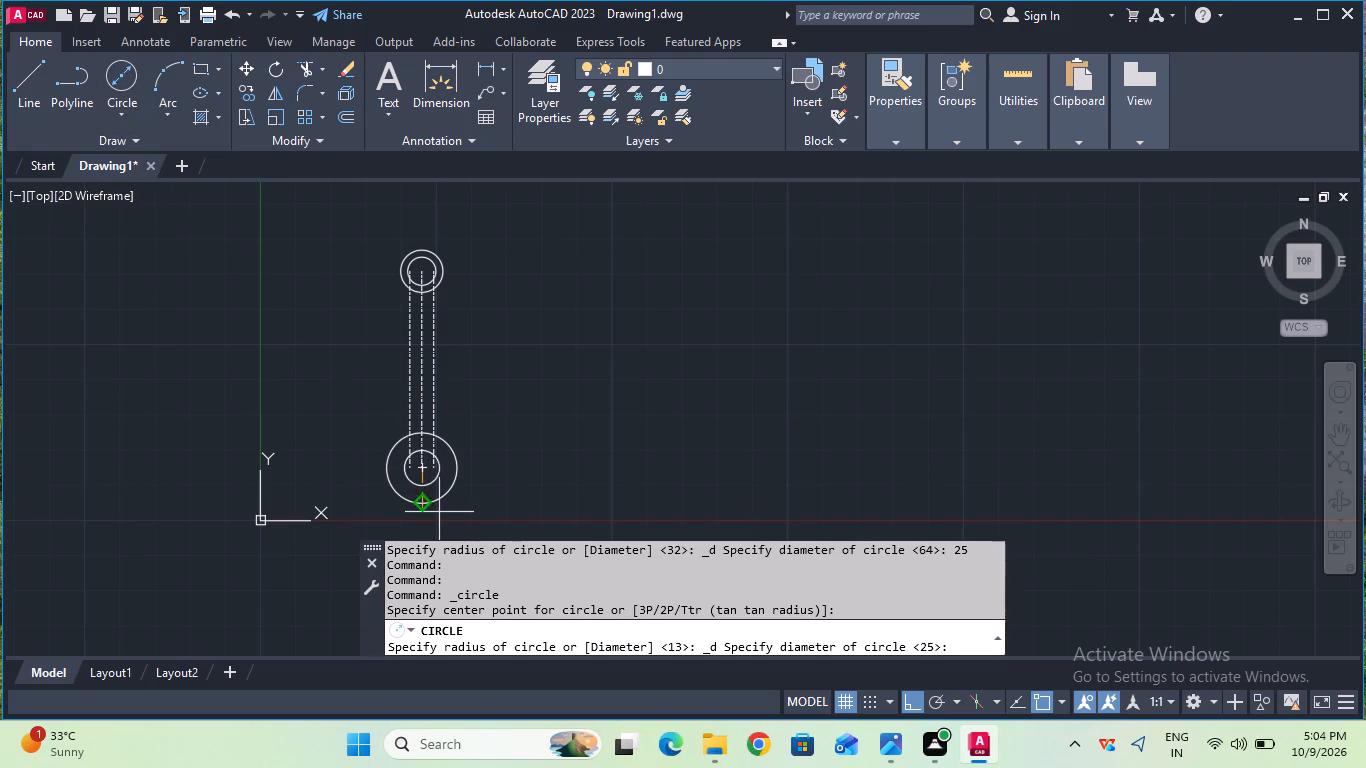
text(32)
key(Return)
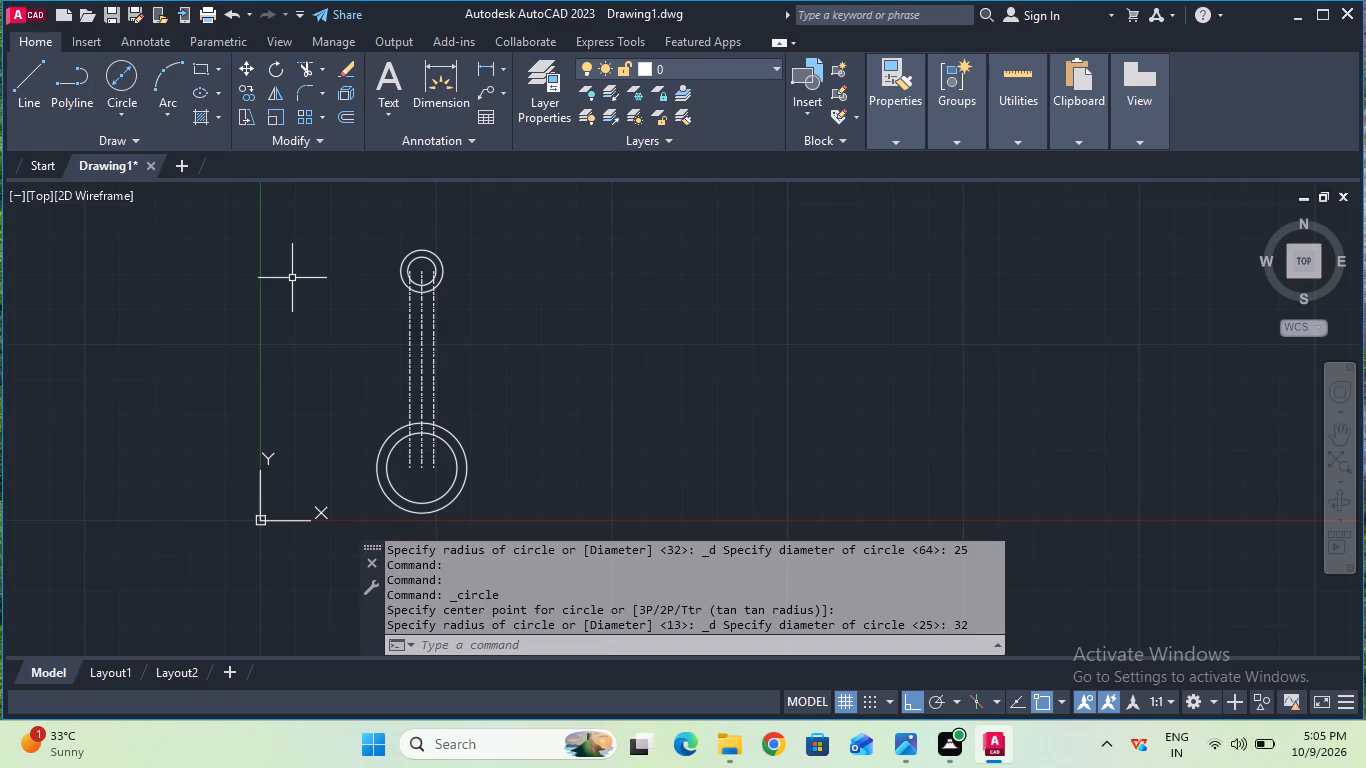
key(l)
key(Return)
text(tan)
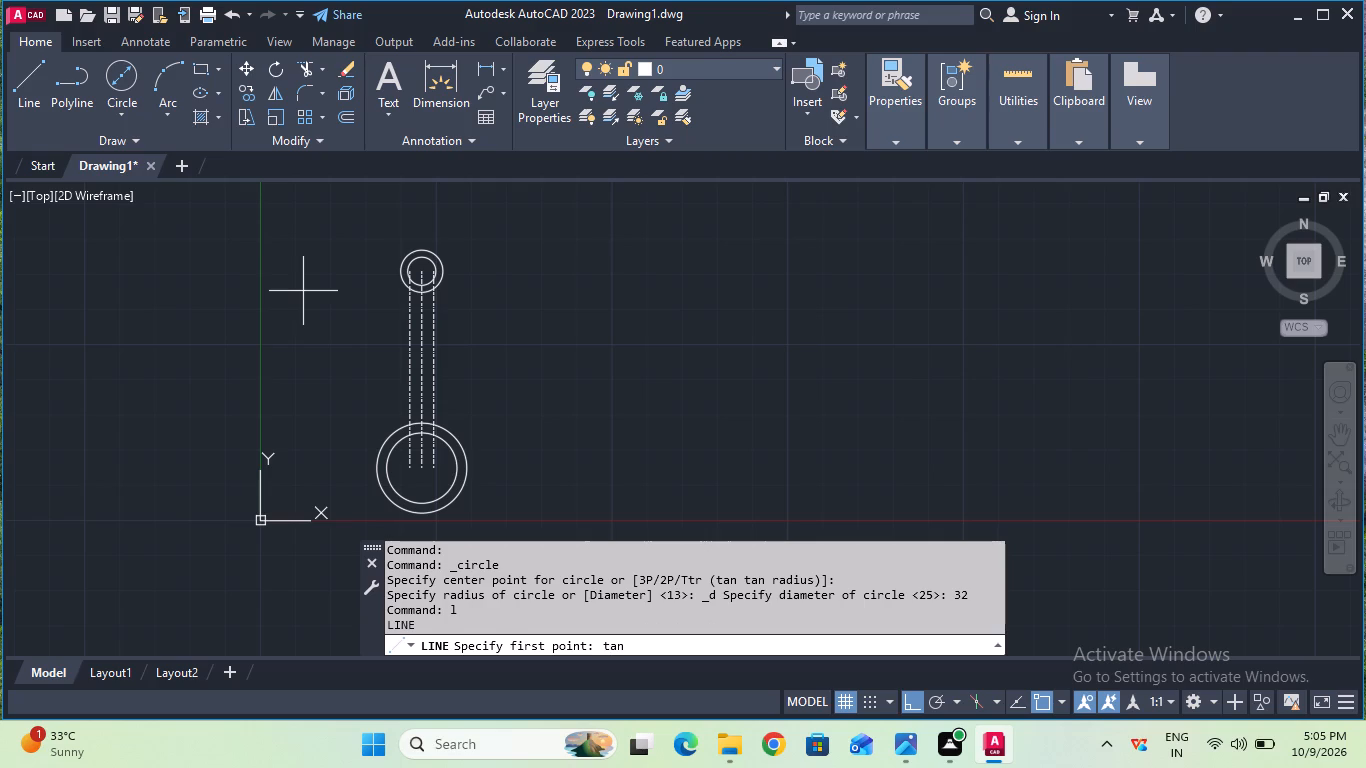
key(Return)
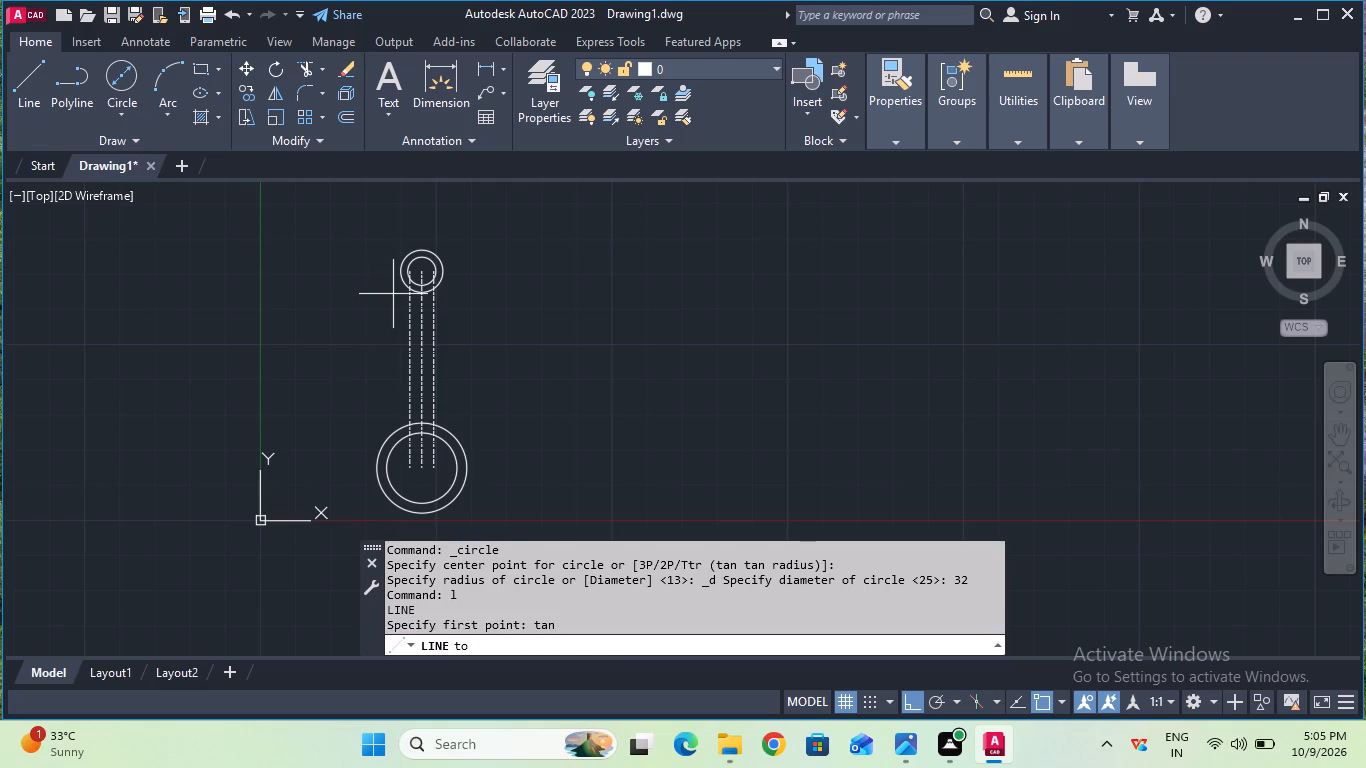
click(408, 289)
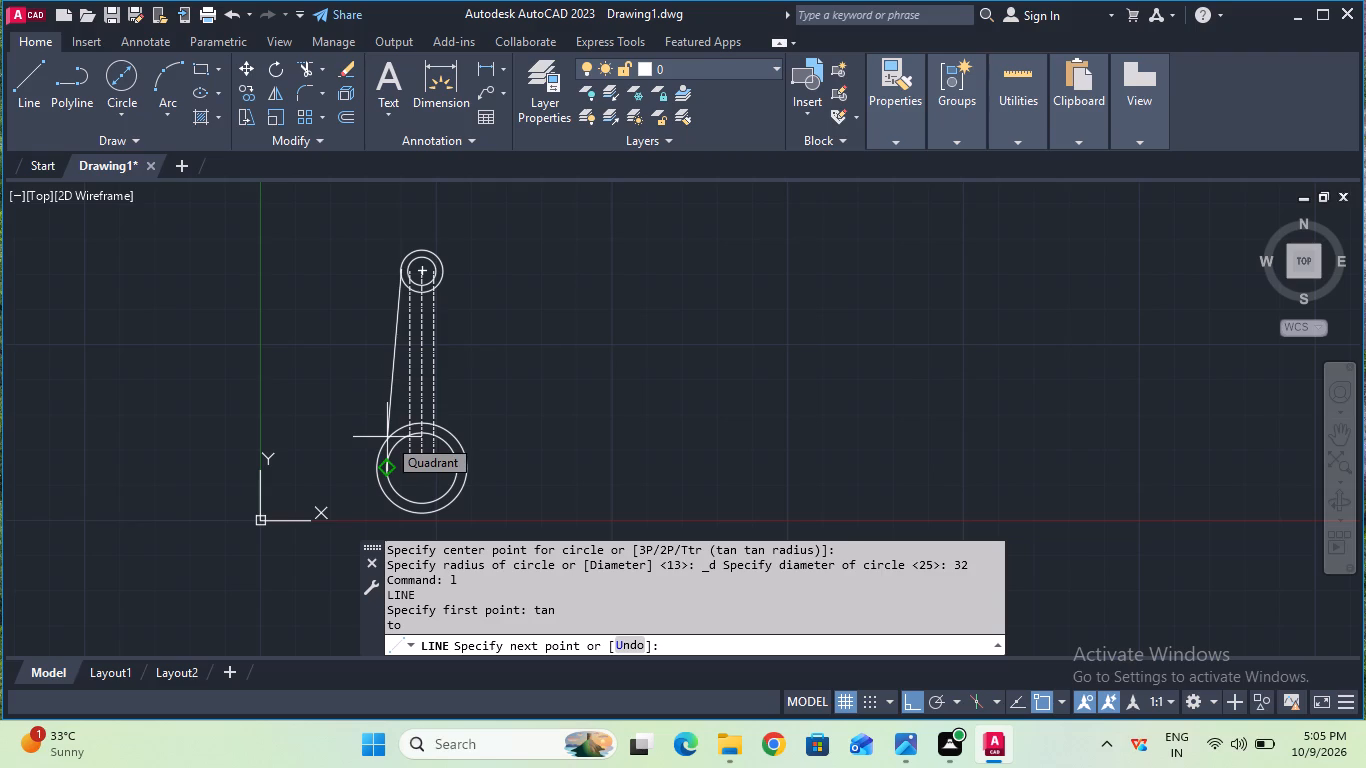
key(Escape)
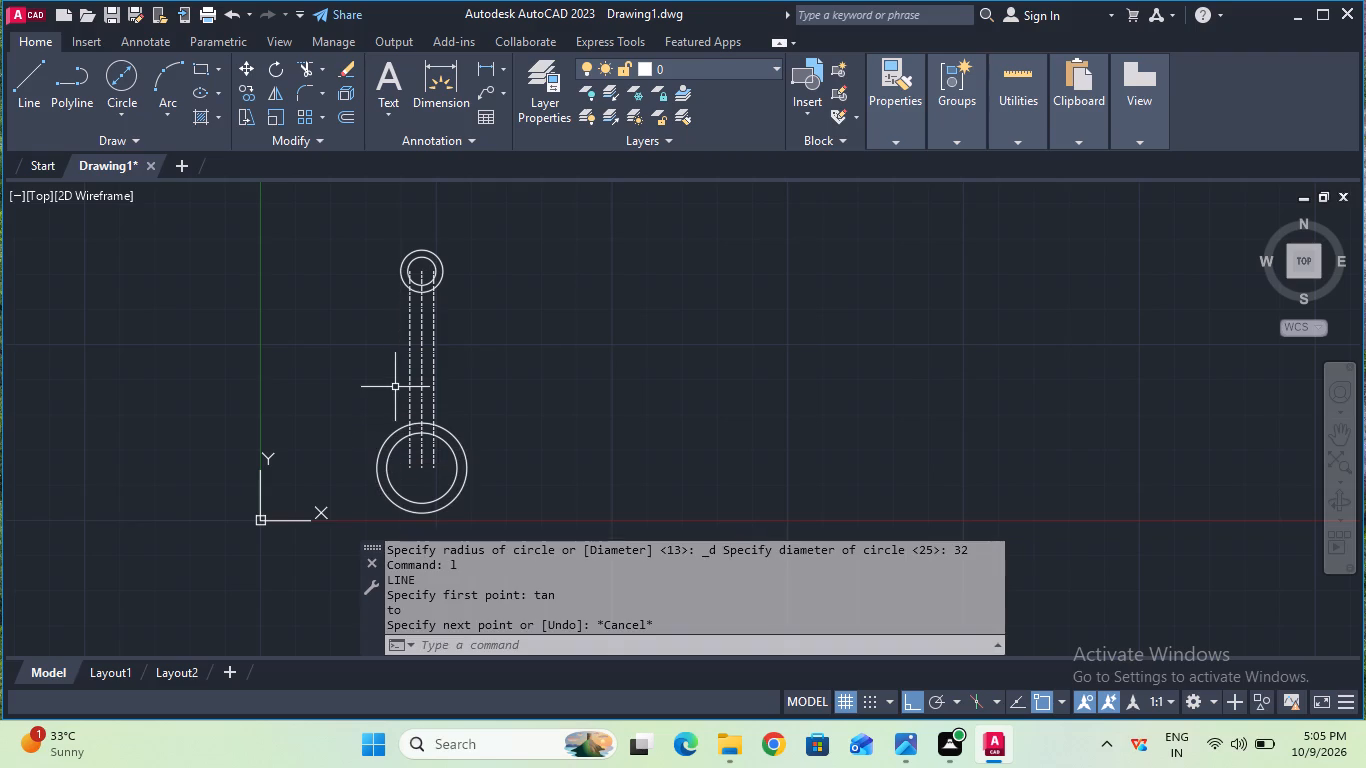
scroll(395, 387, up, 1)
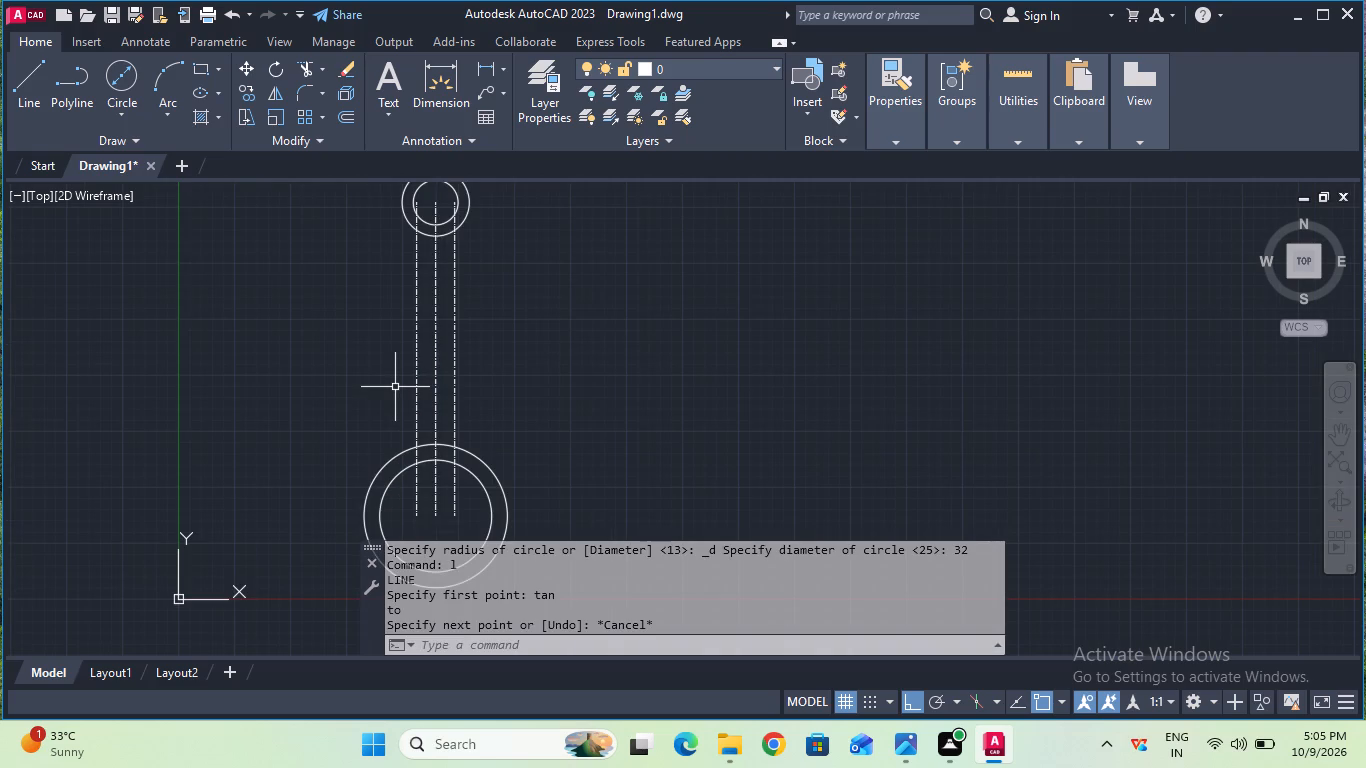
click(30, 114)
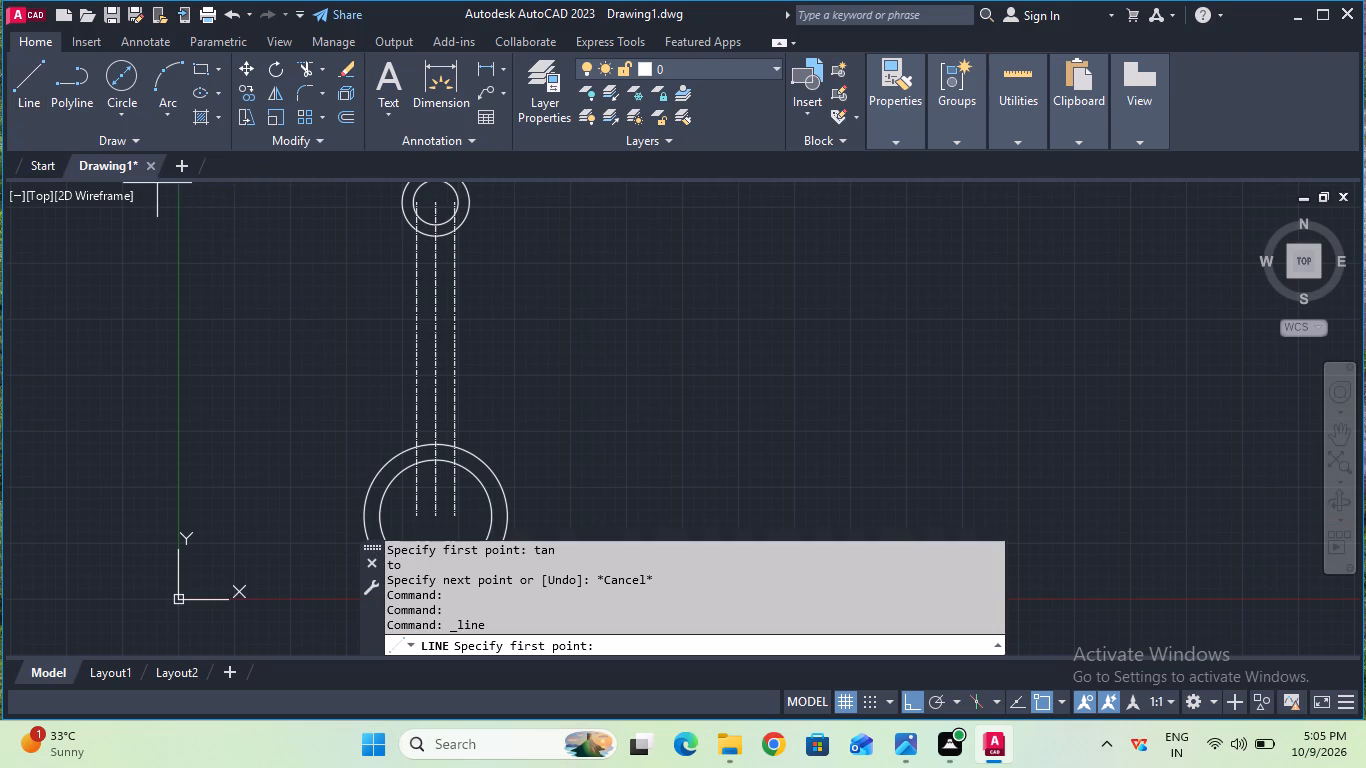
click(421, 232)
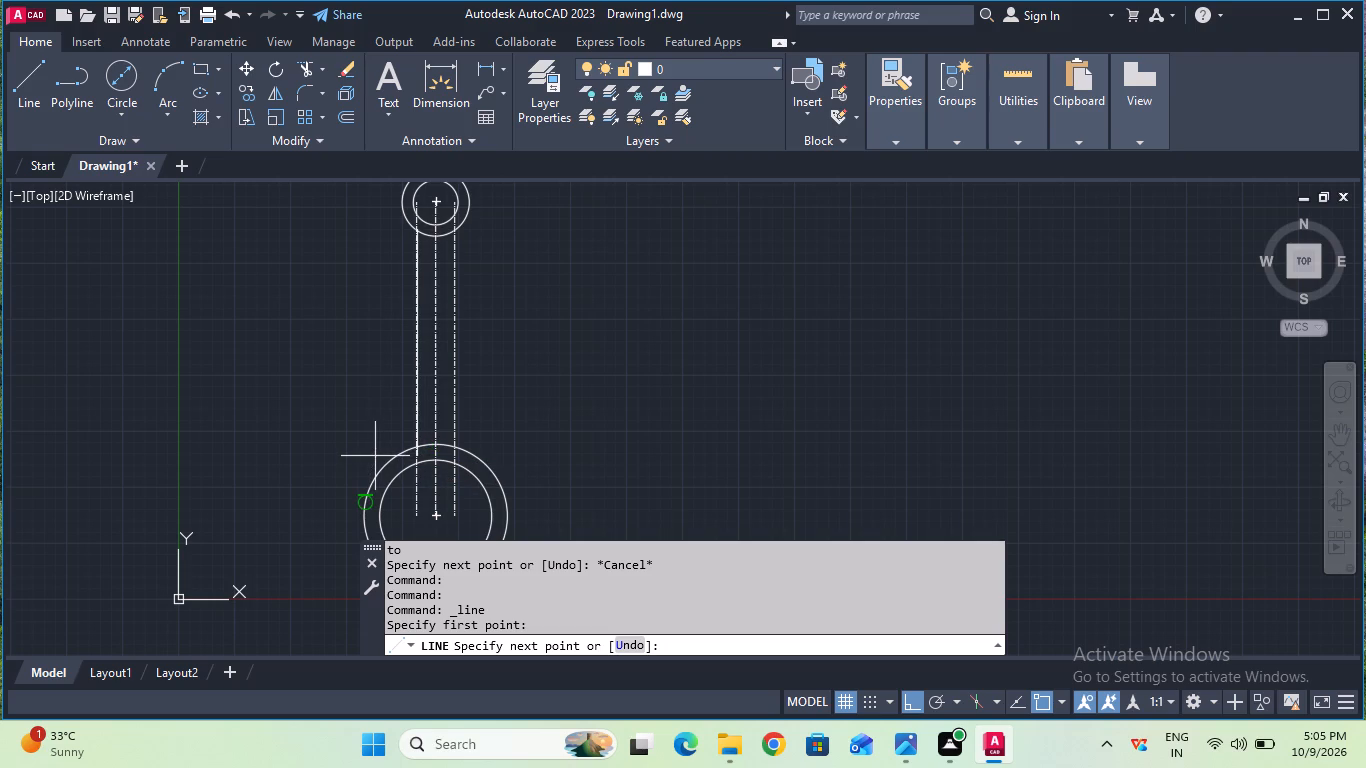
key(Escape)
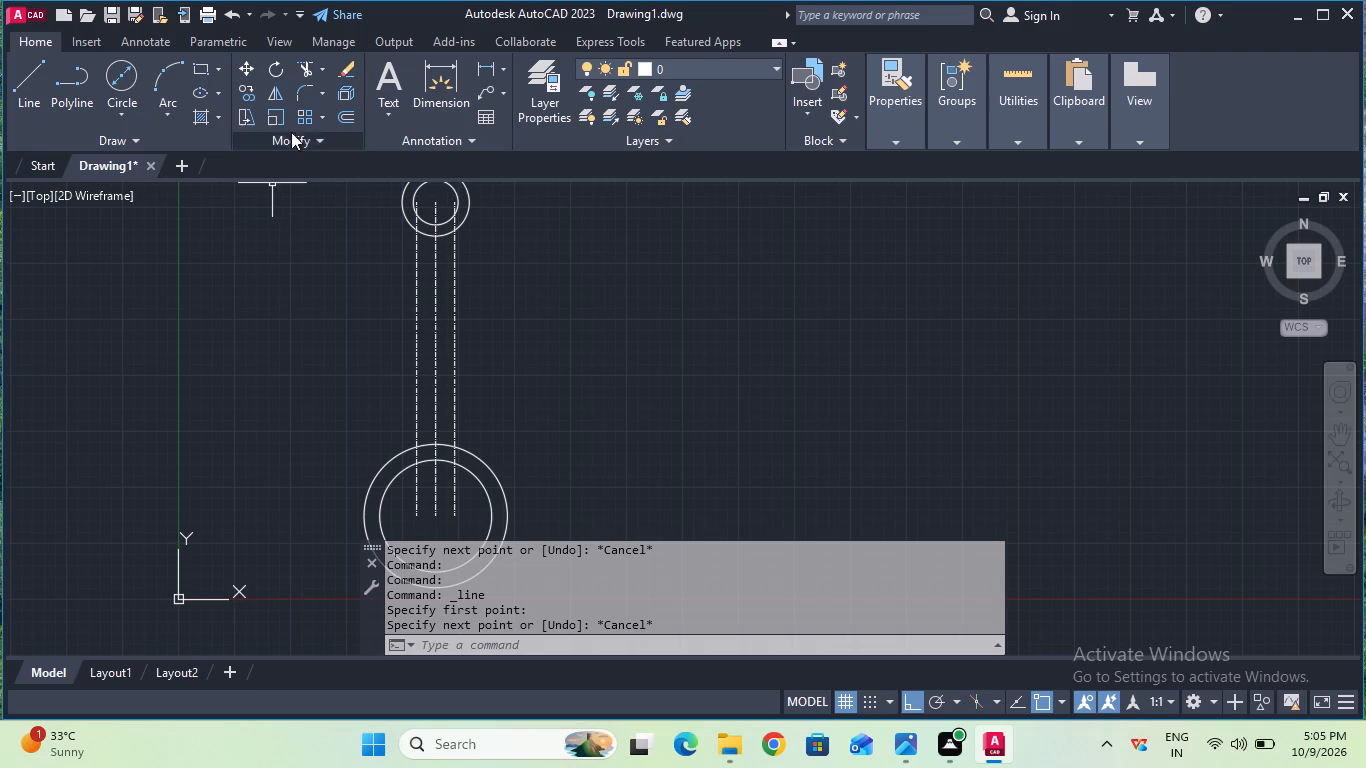
Trim the lower ends of the two outer vertical dash-dot lines back to the 32 mm diameter circle.
click(306, 75)
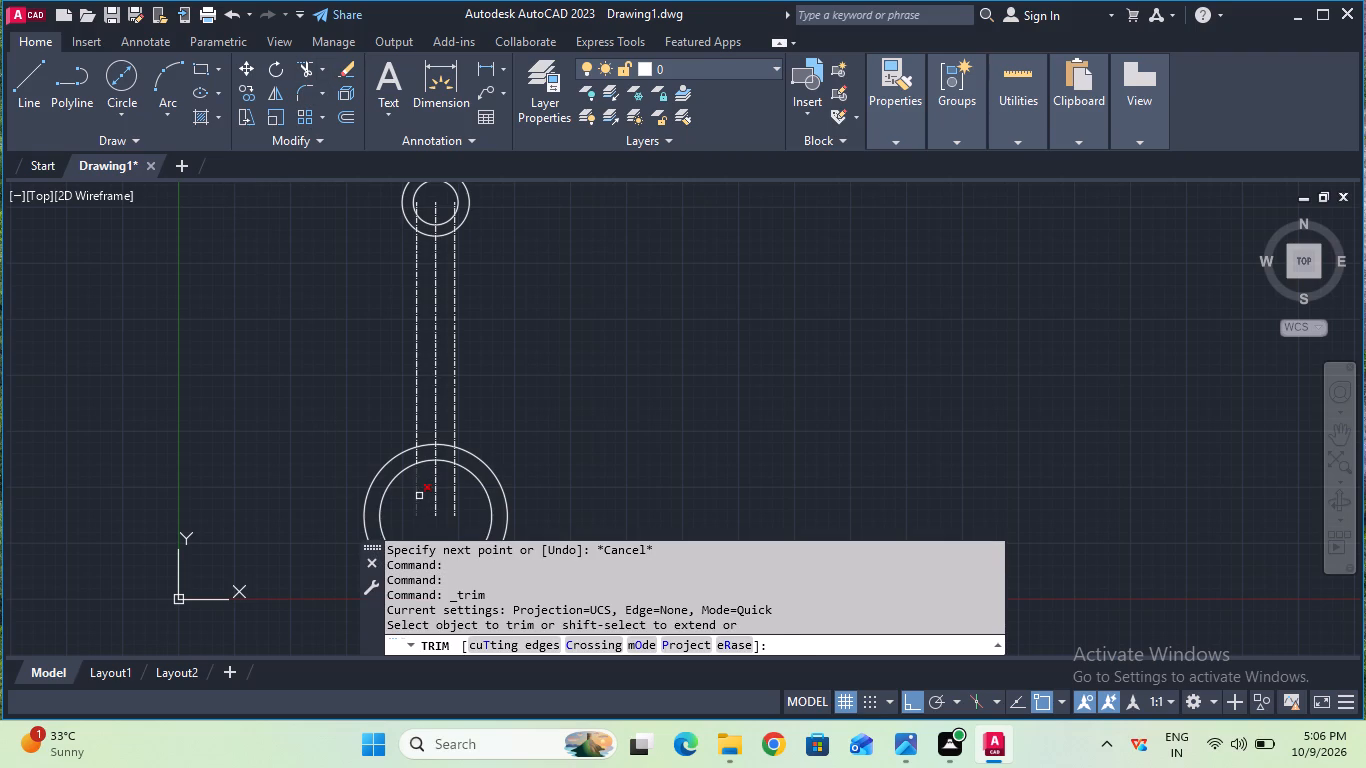
click(419, 496)
click(452, 492)
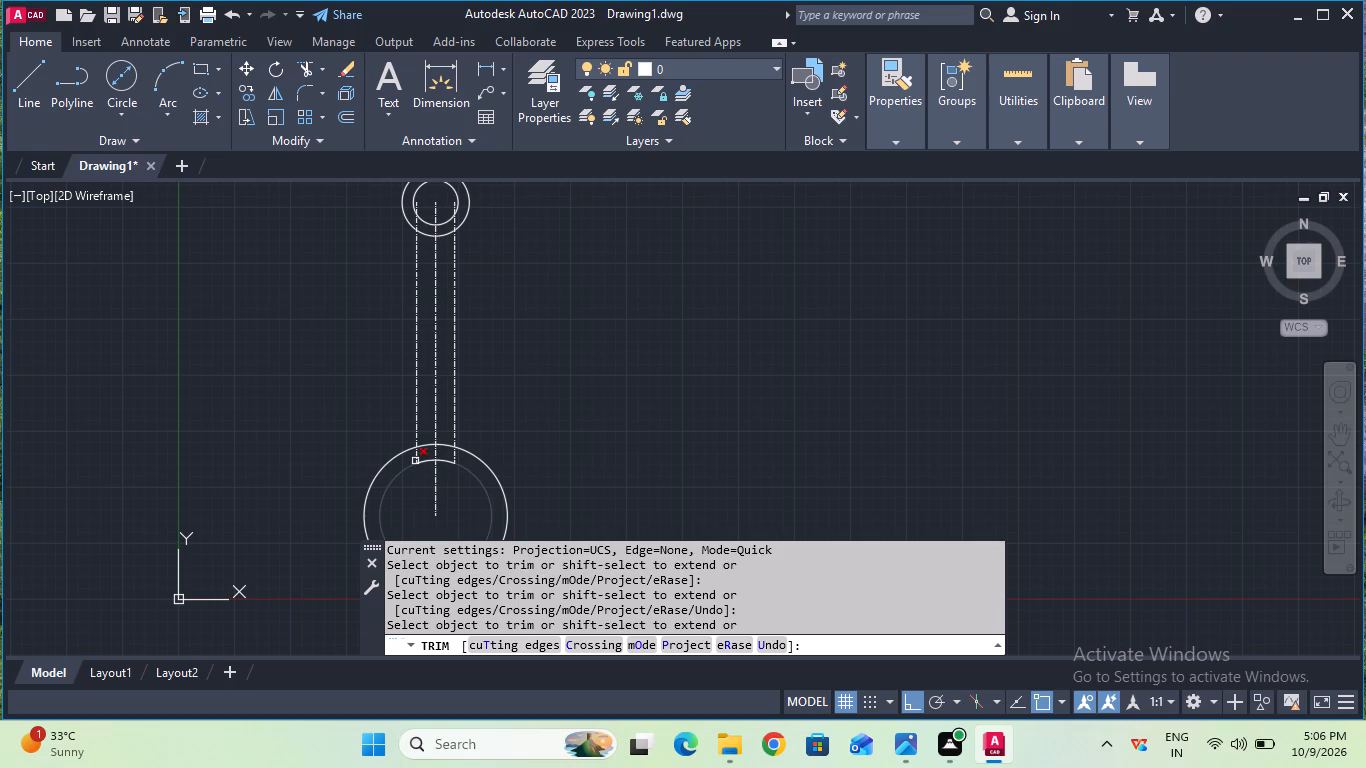
click(416, 459)
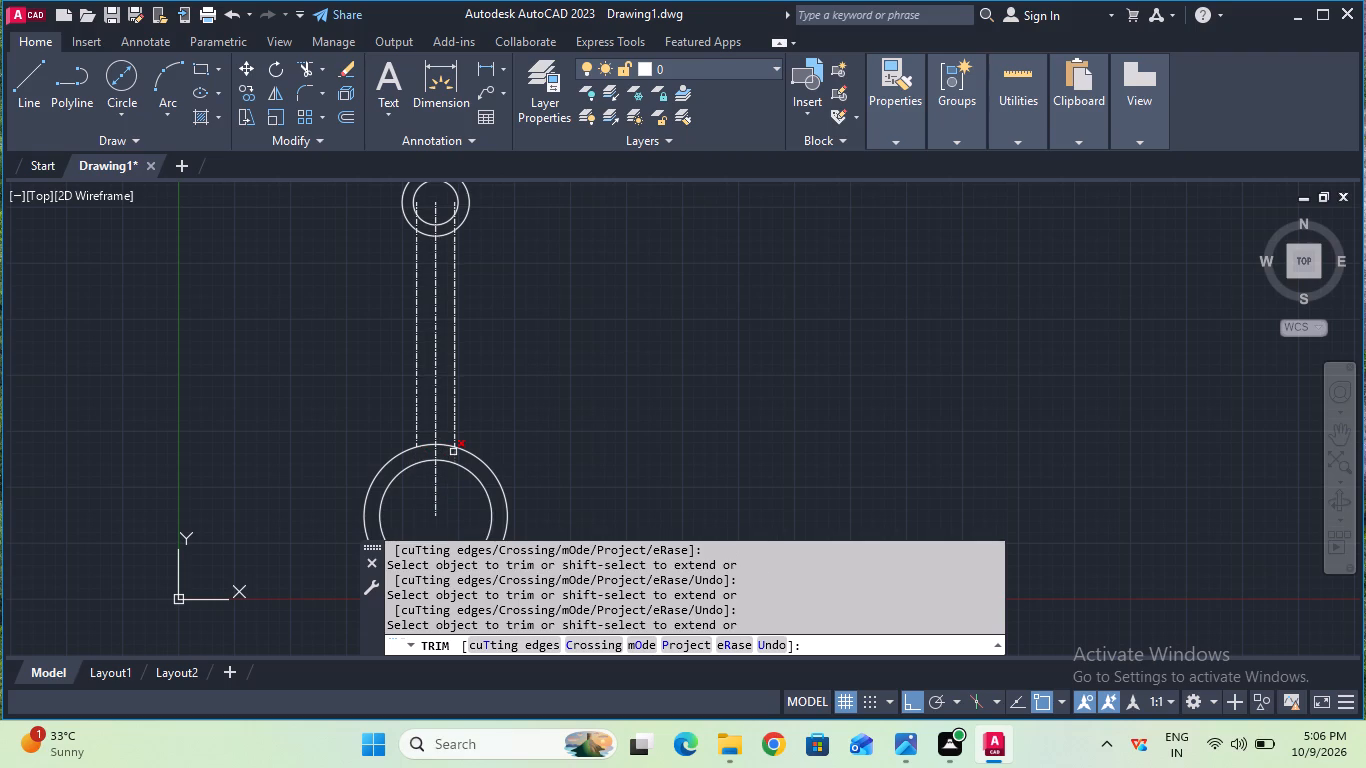
click(453, 452)
key(Escape)
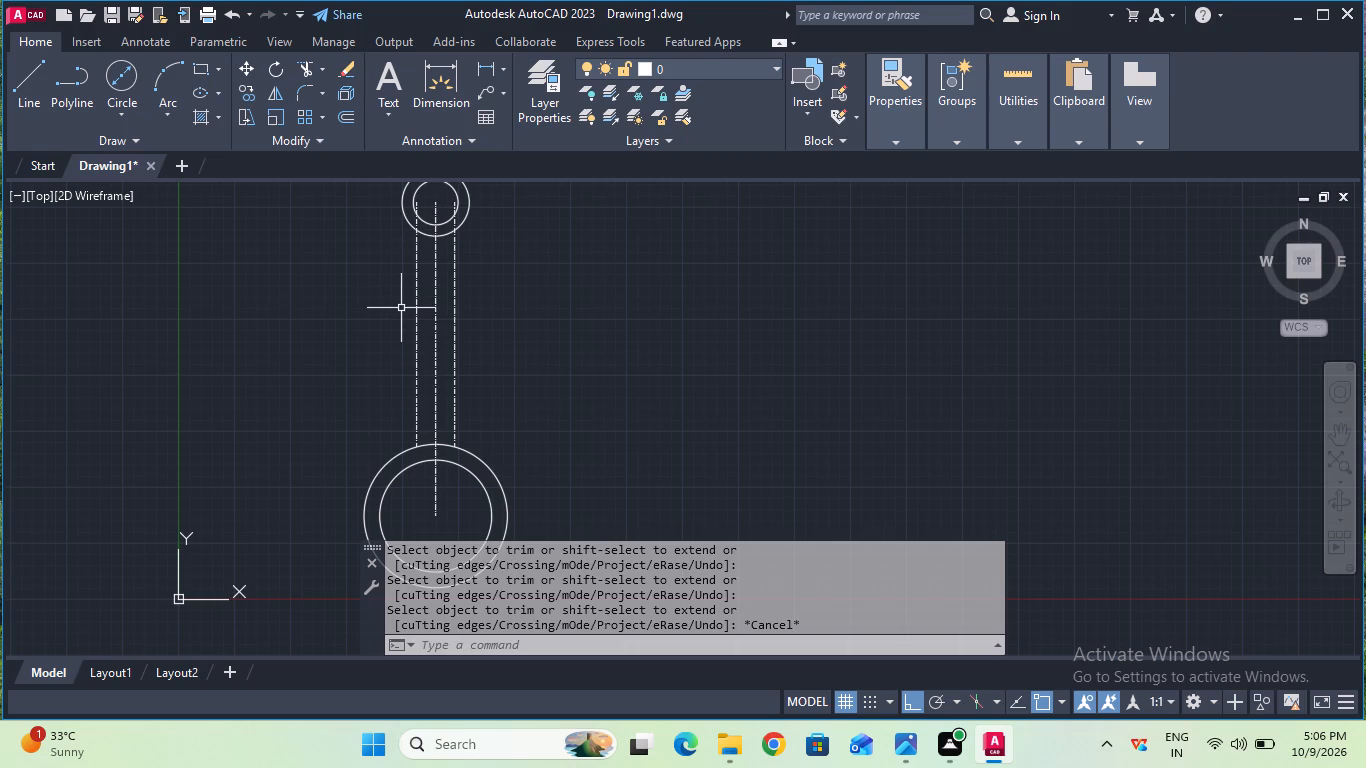
Trim the upper ends of the two outer vertical dash-dot lines back to the upper 7.5 mm radius circle.
middle_drag(398, 265, 407, 404)
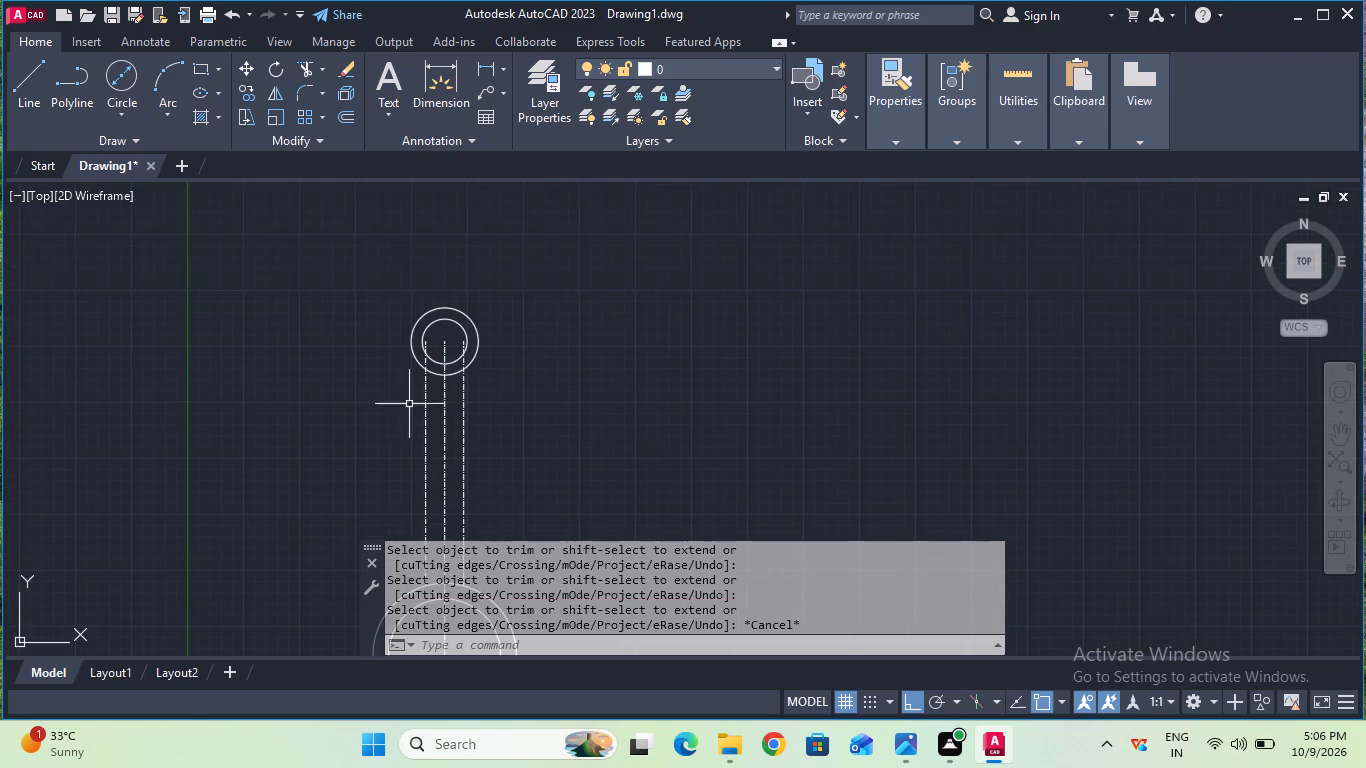
scroll(427, 362, up, 2)
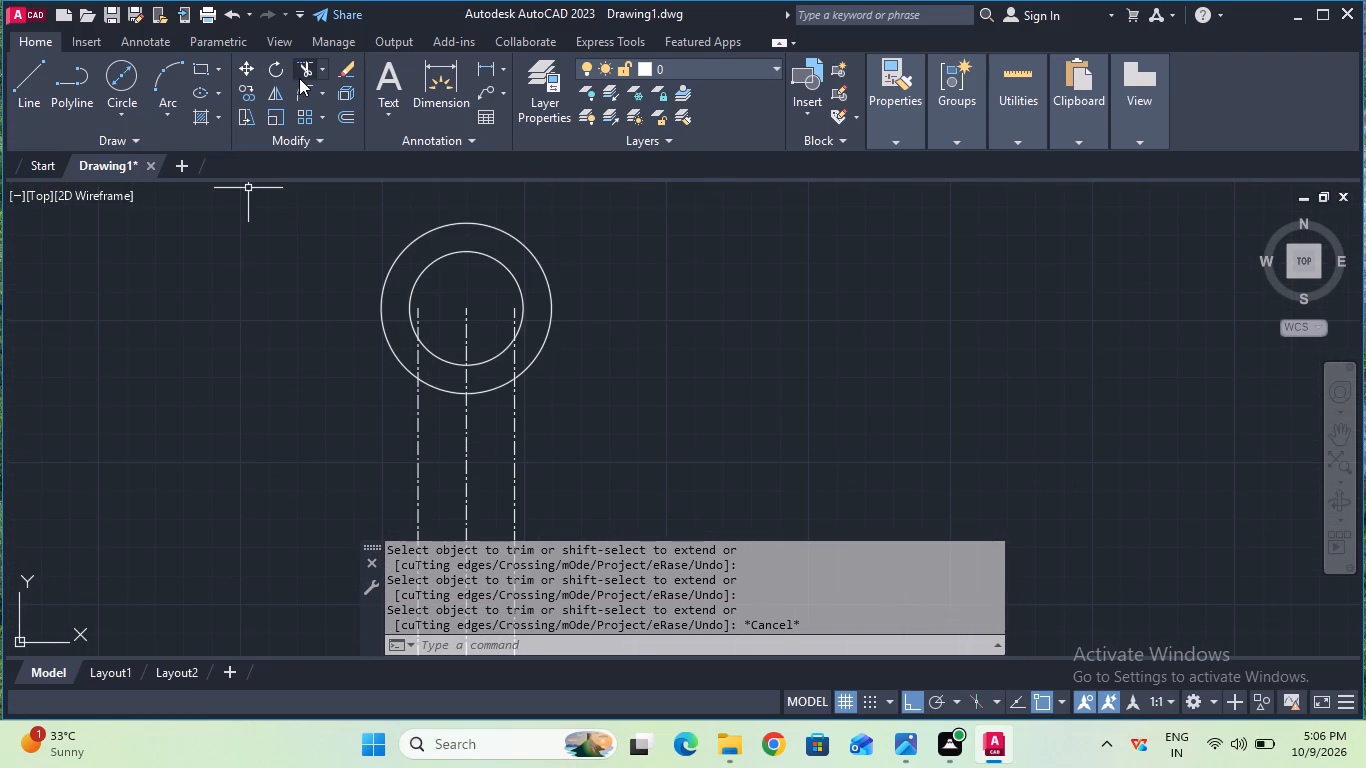
click(302, 71)
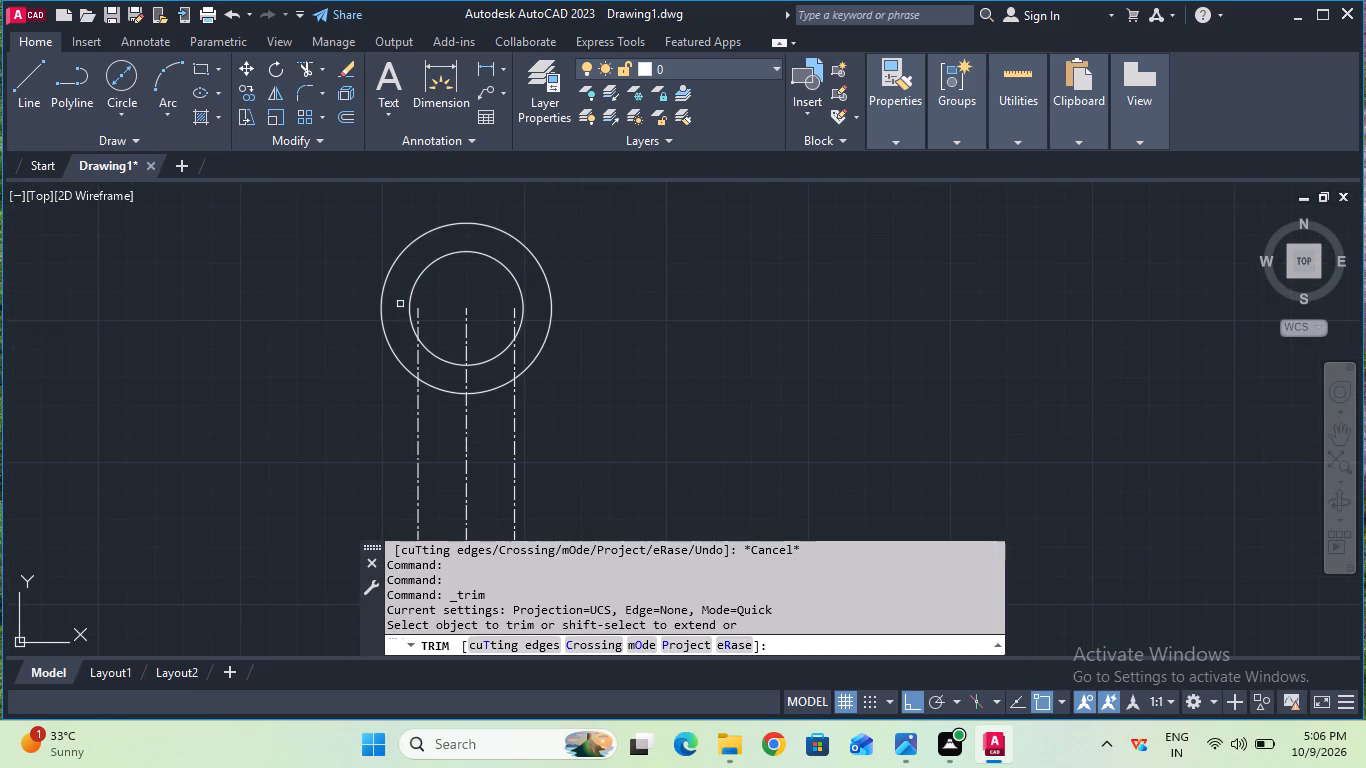
click(419, 319)
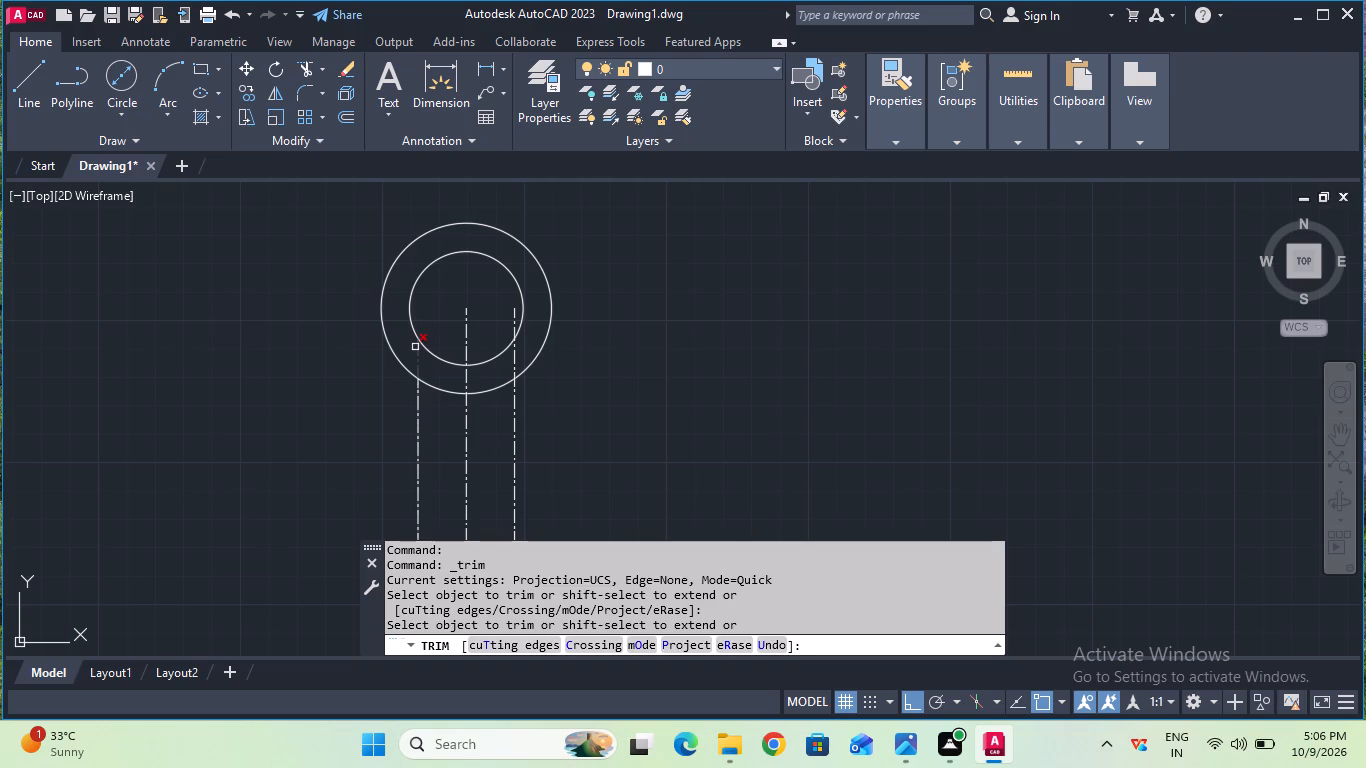
click(415, 347)
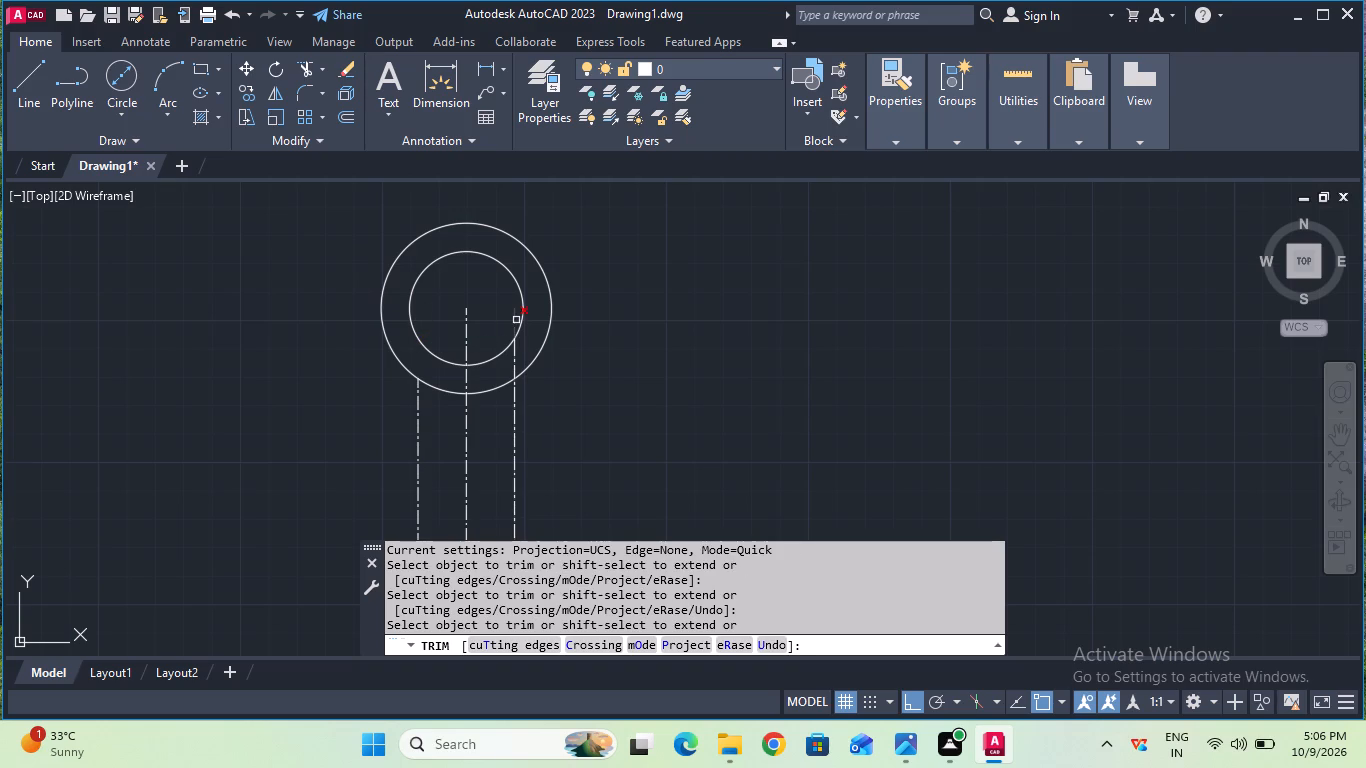
click(516, 320)
click(516, 345)
scroll(516, 345, down, 1)
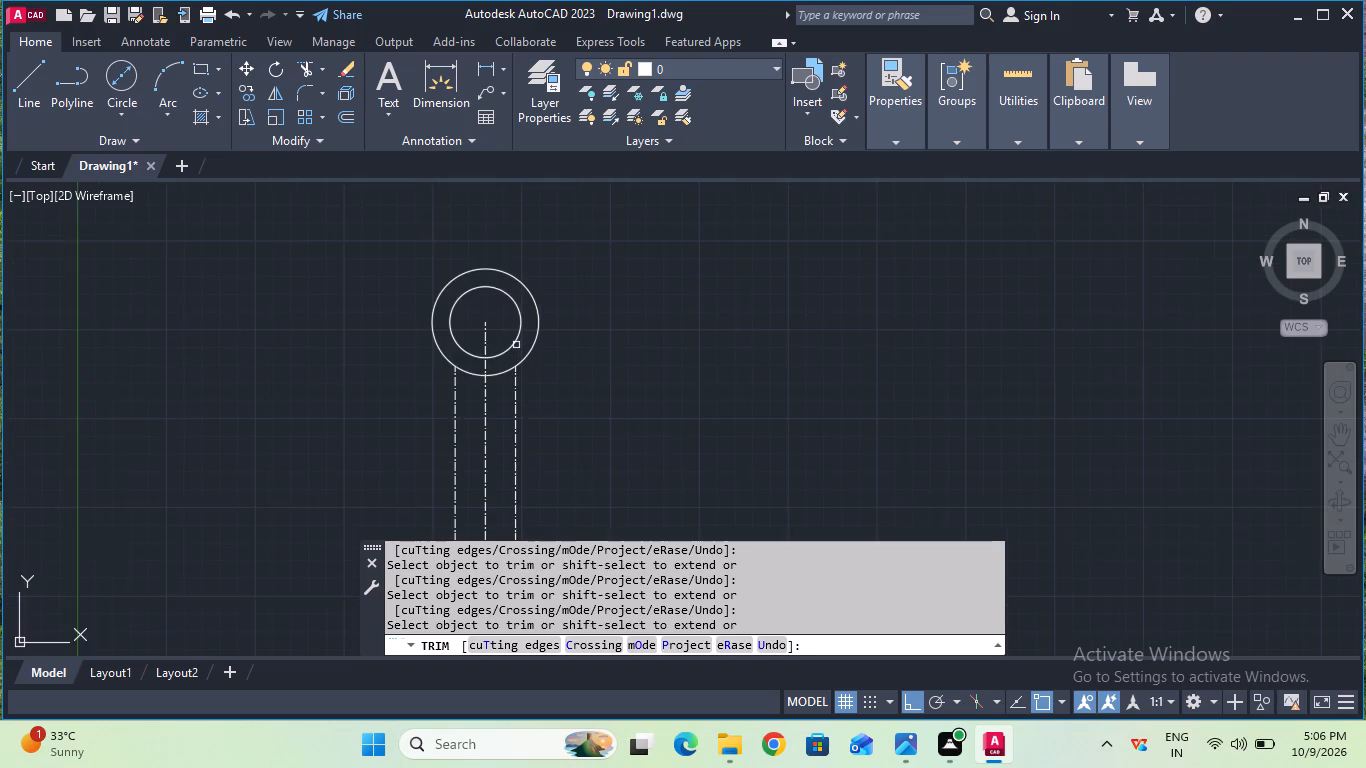
scroll(516, 345, down, 1)
key(Escape)
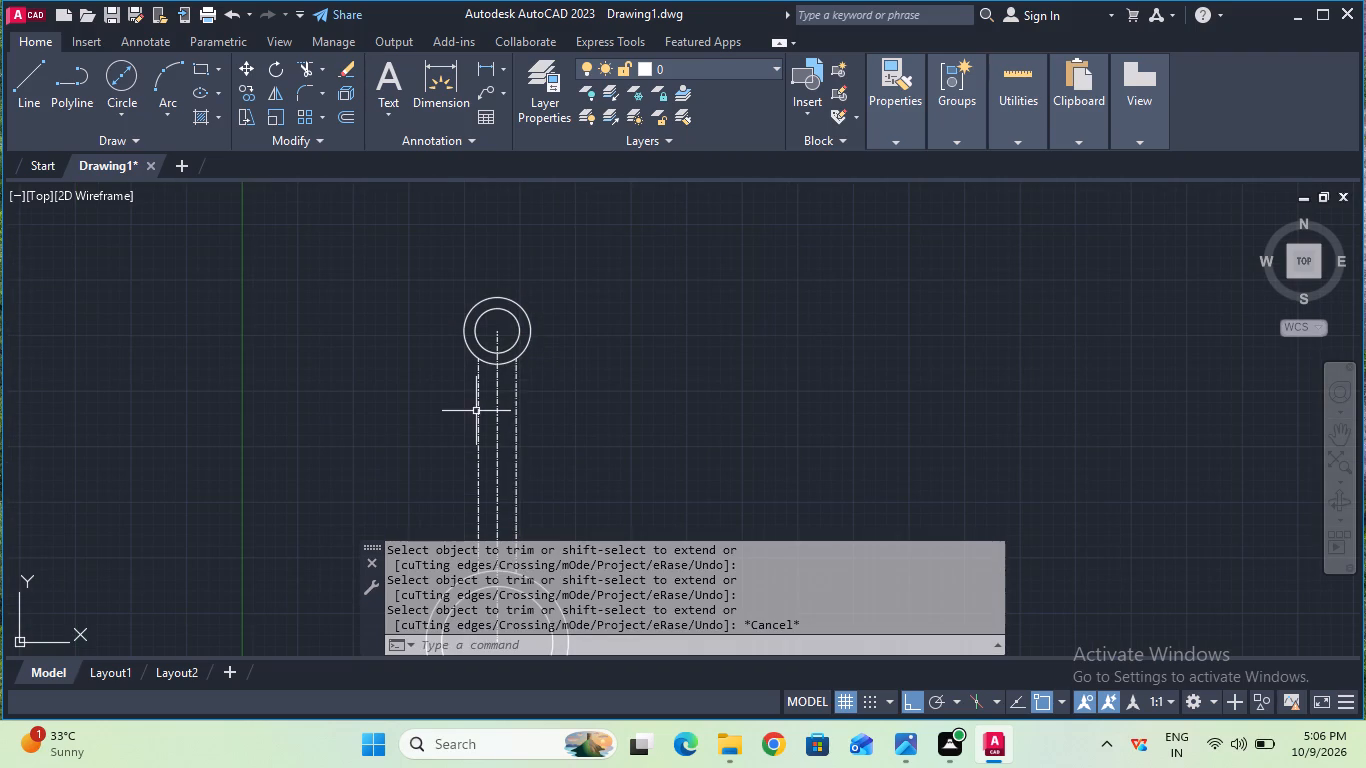
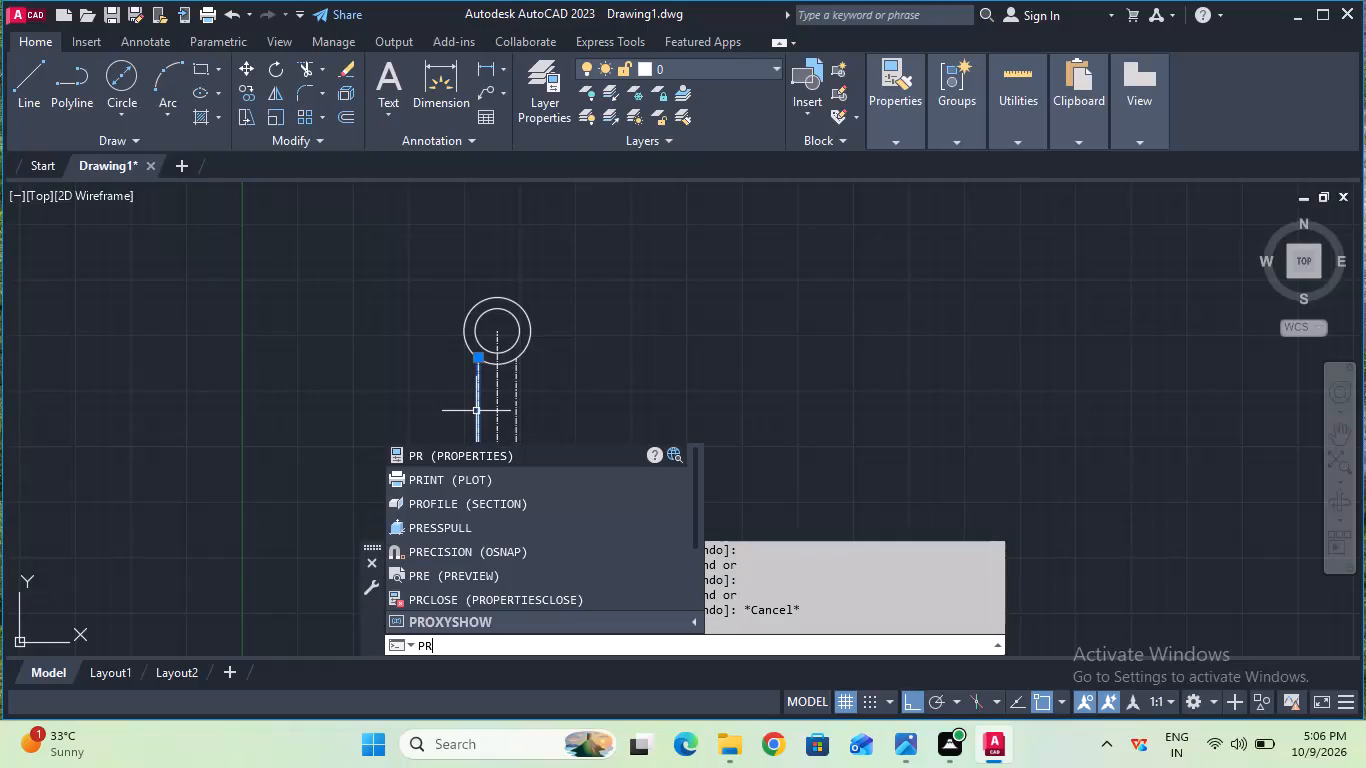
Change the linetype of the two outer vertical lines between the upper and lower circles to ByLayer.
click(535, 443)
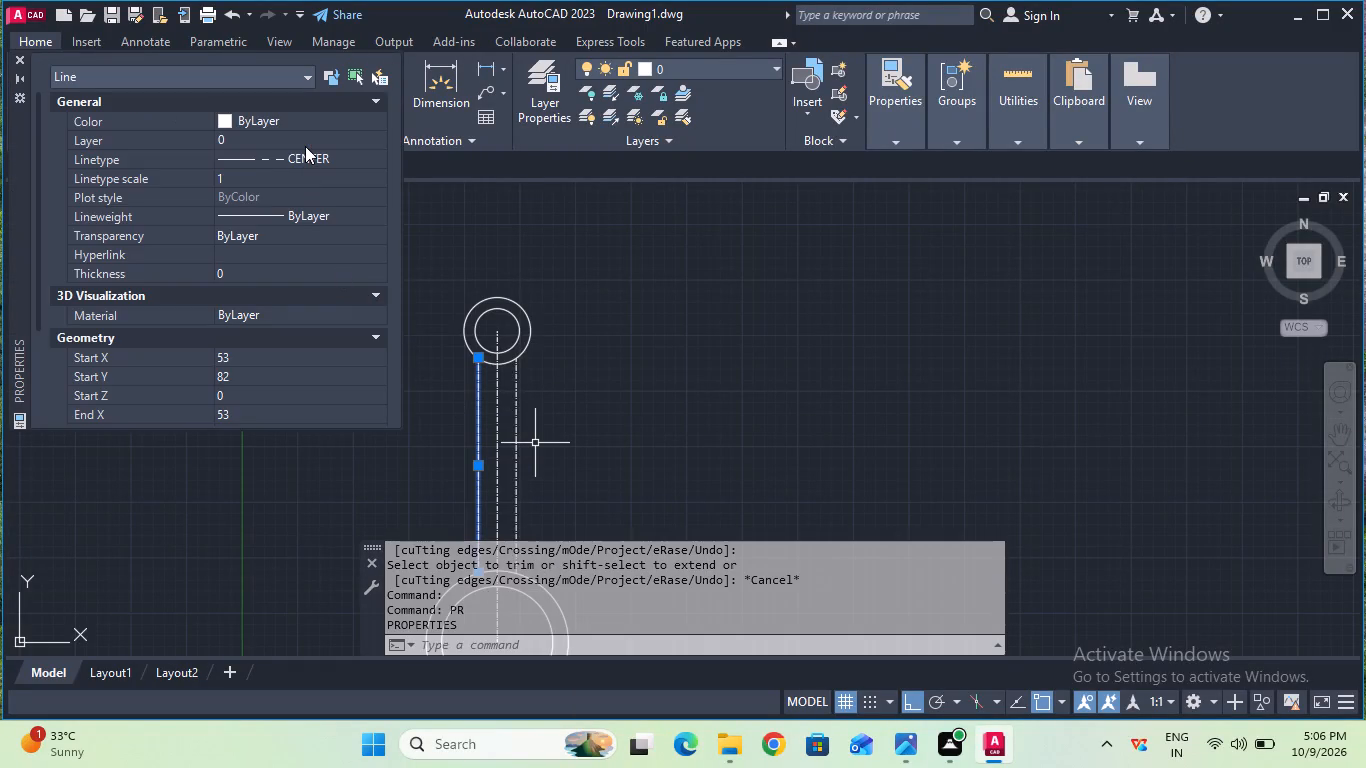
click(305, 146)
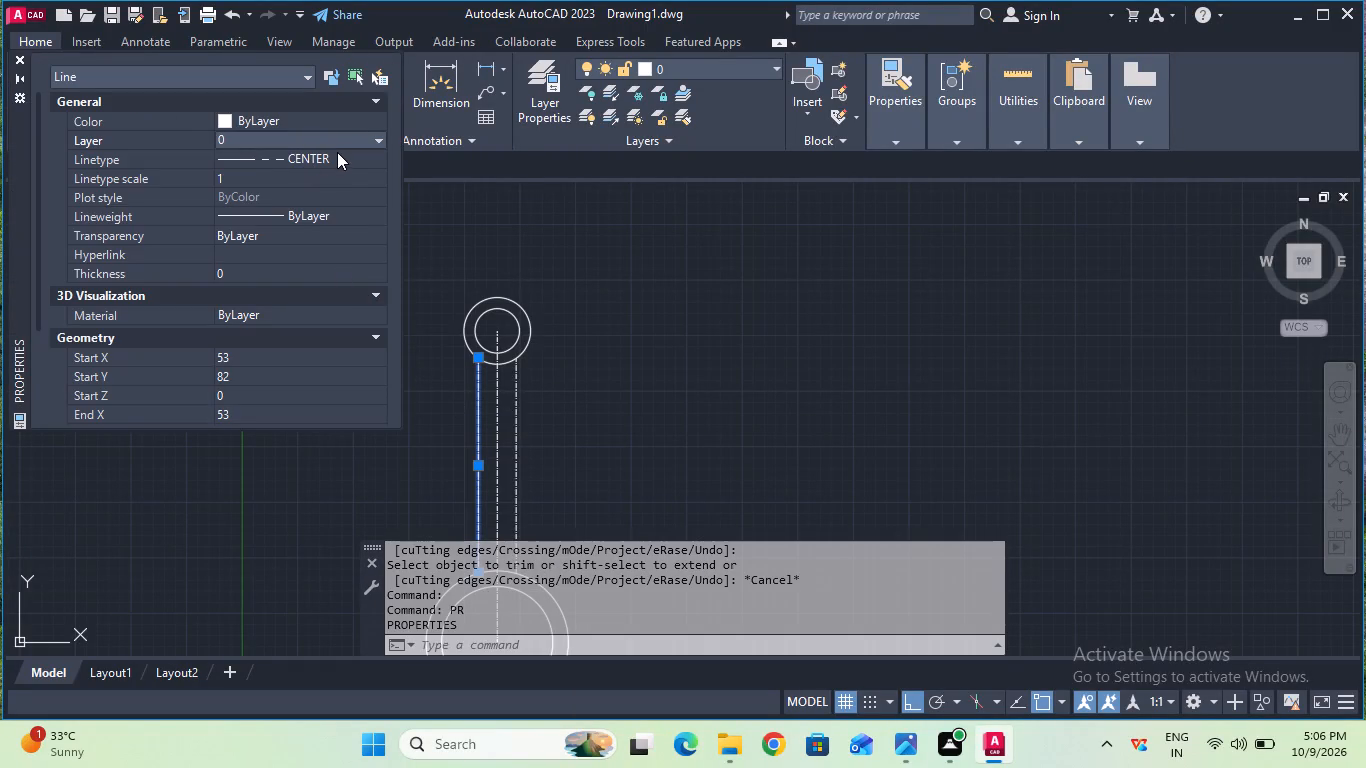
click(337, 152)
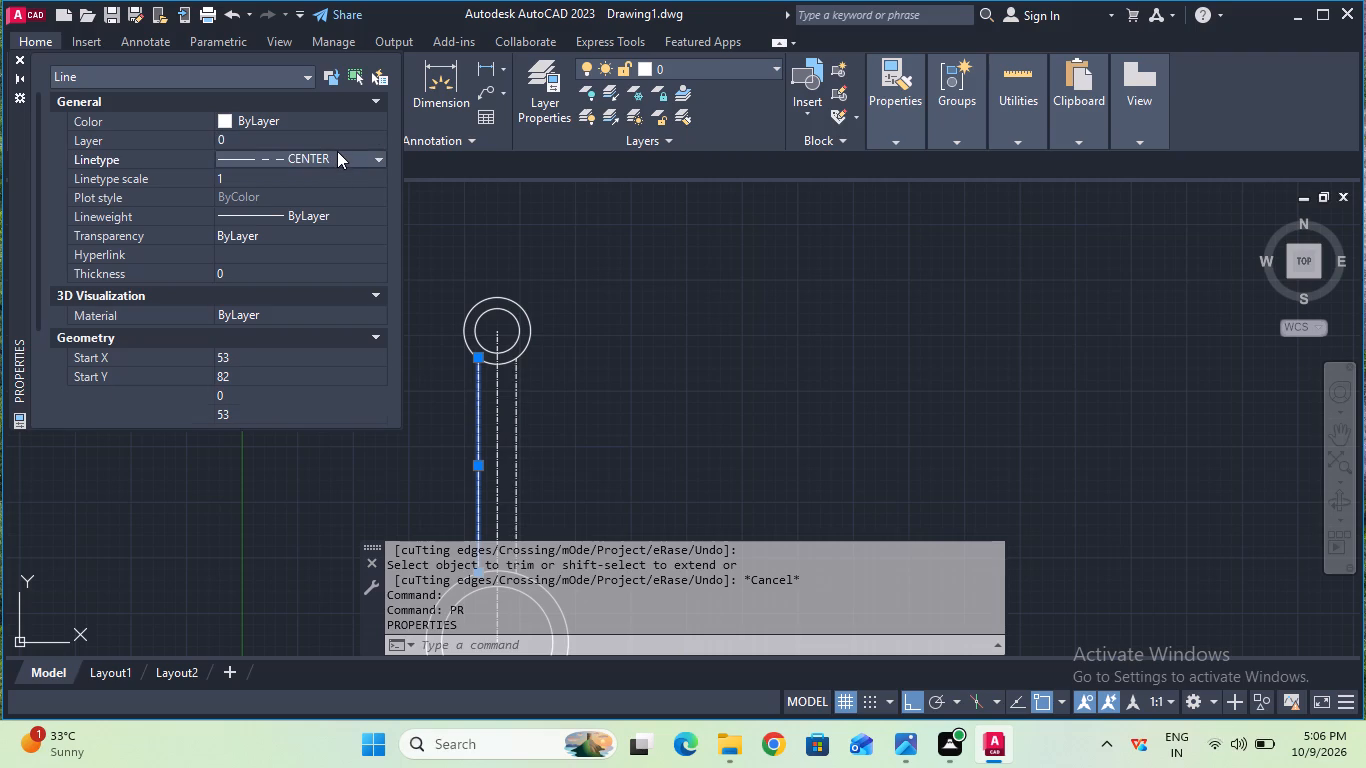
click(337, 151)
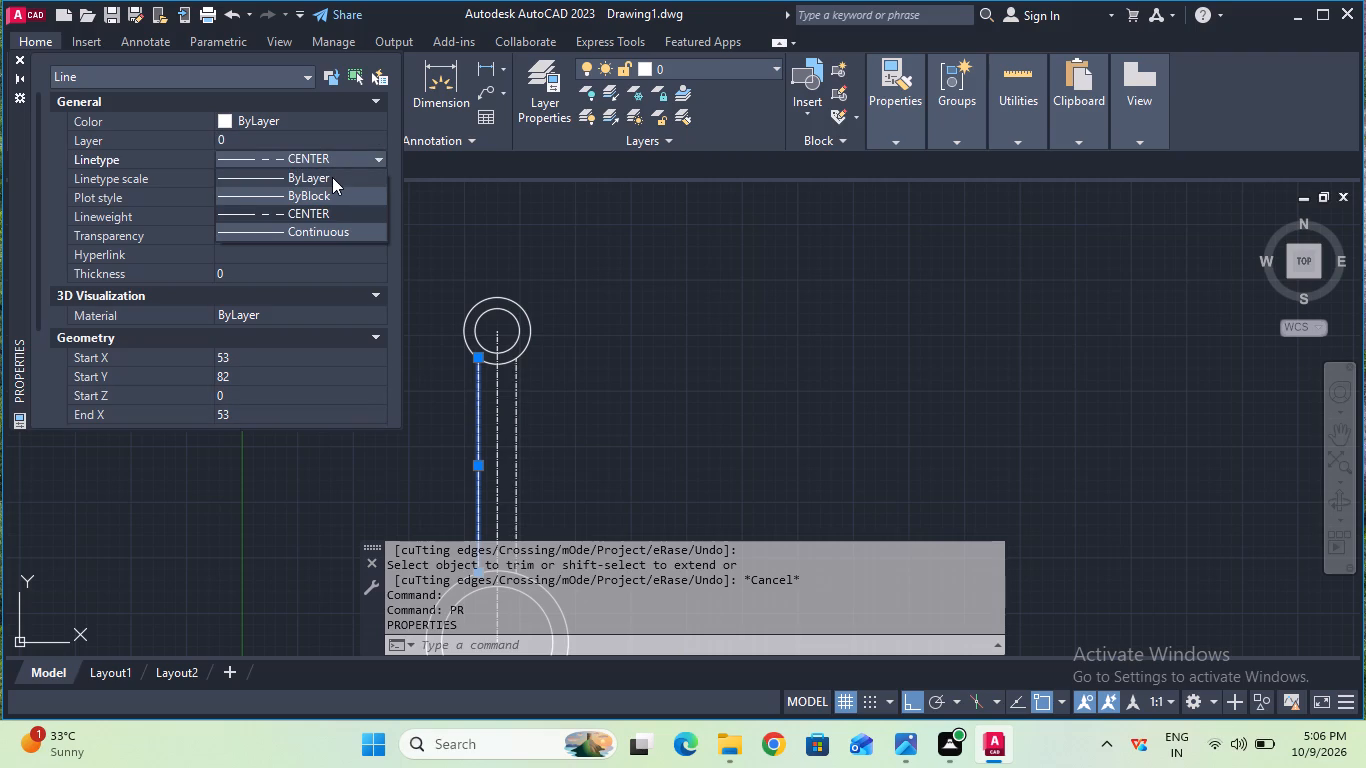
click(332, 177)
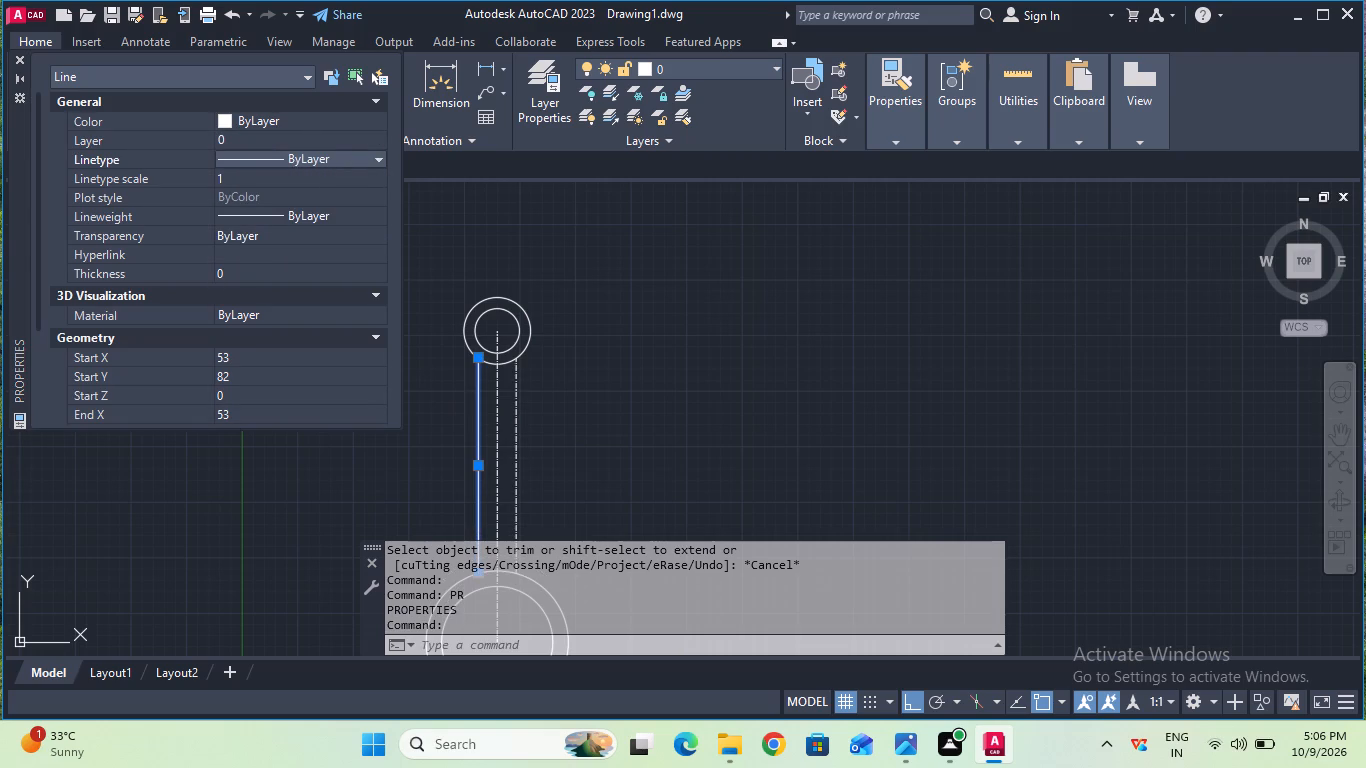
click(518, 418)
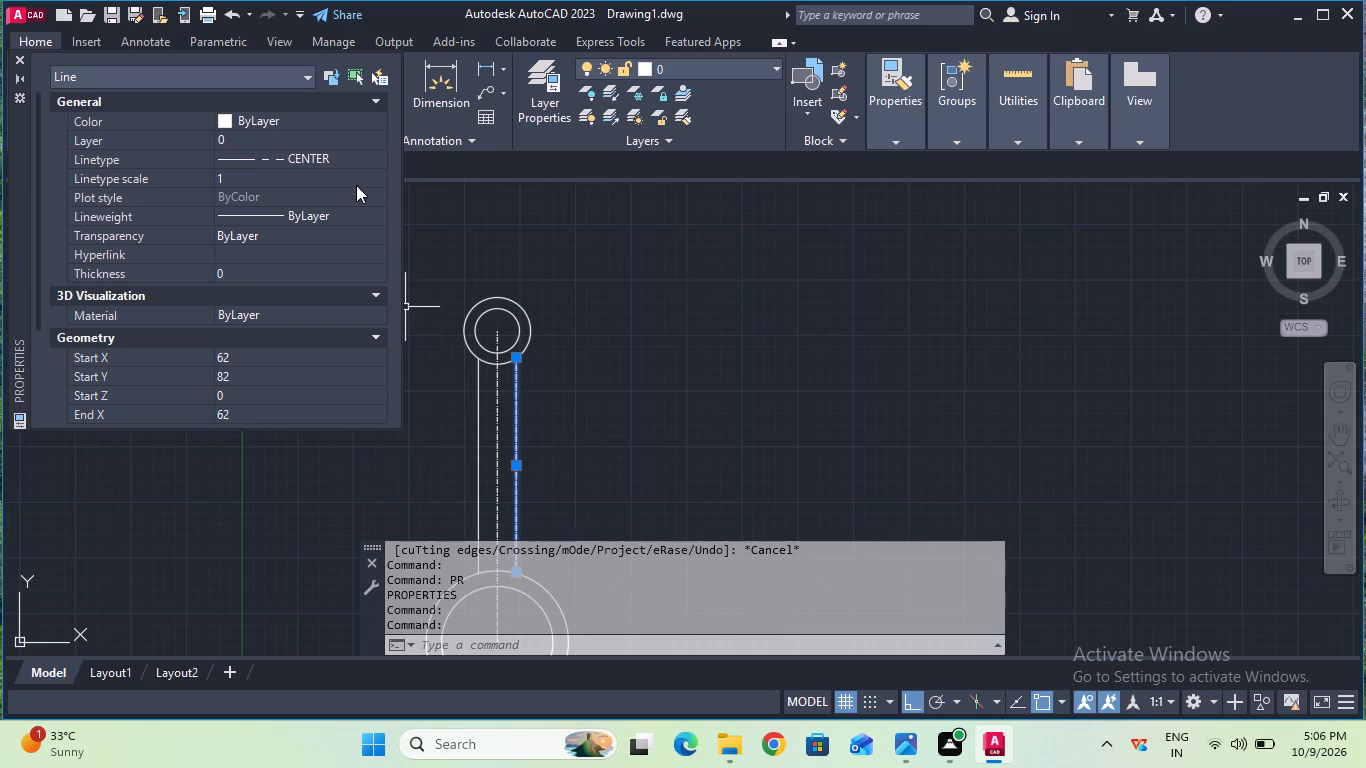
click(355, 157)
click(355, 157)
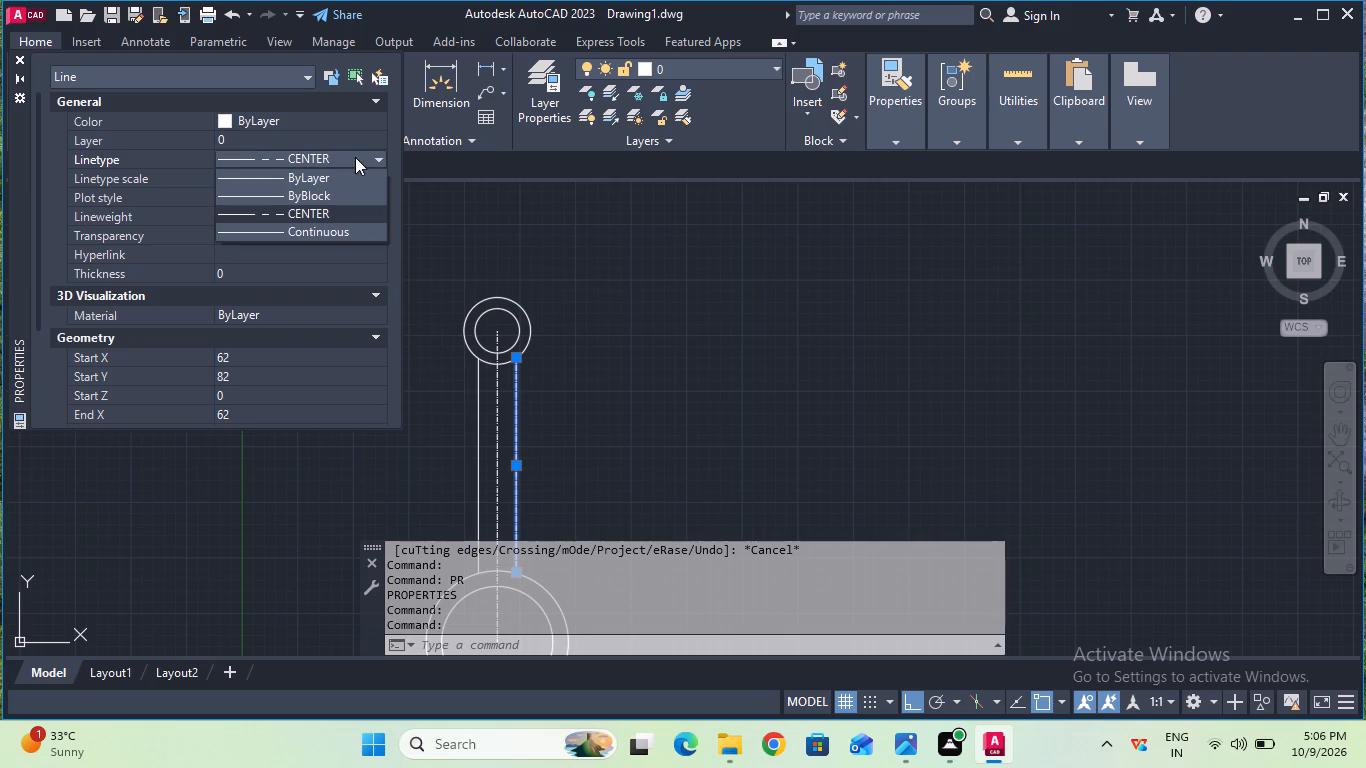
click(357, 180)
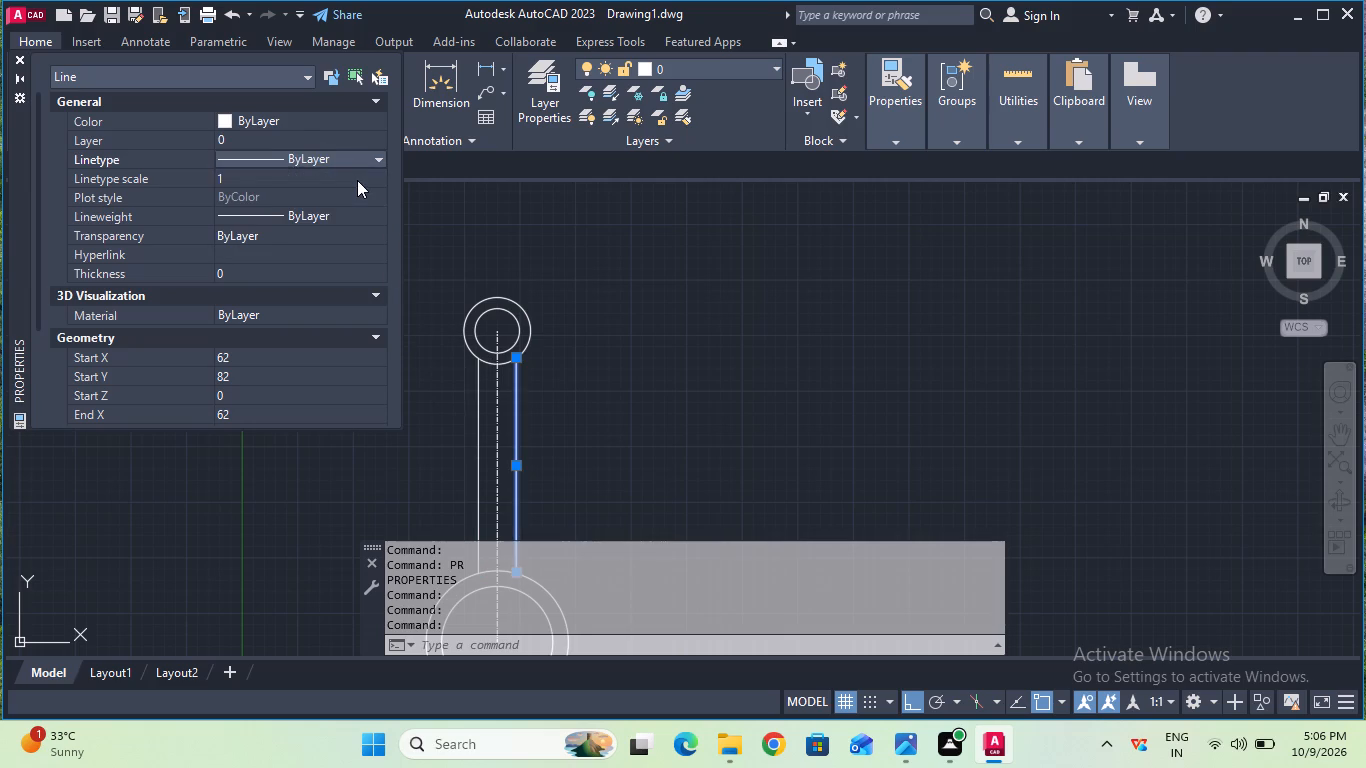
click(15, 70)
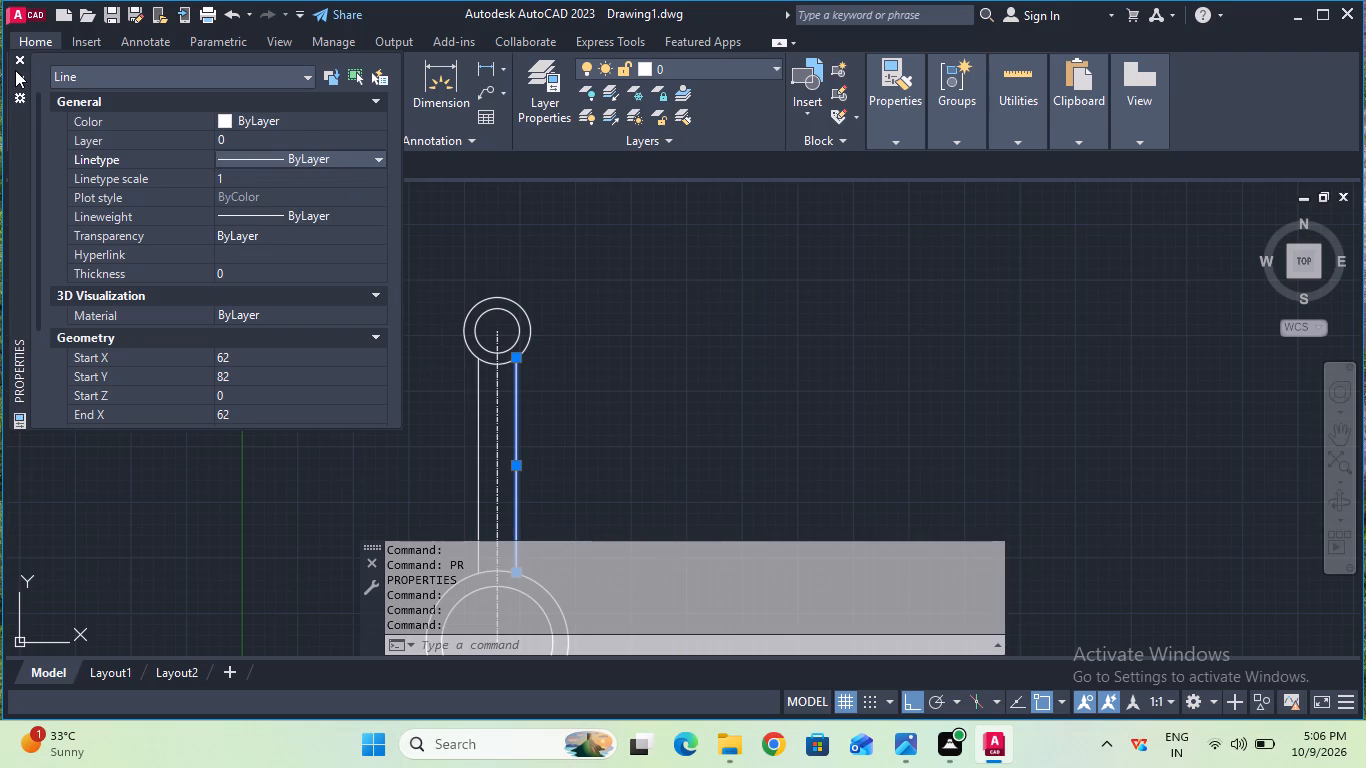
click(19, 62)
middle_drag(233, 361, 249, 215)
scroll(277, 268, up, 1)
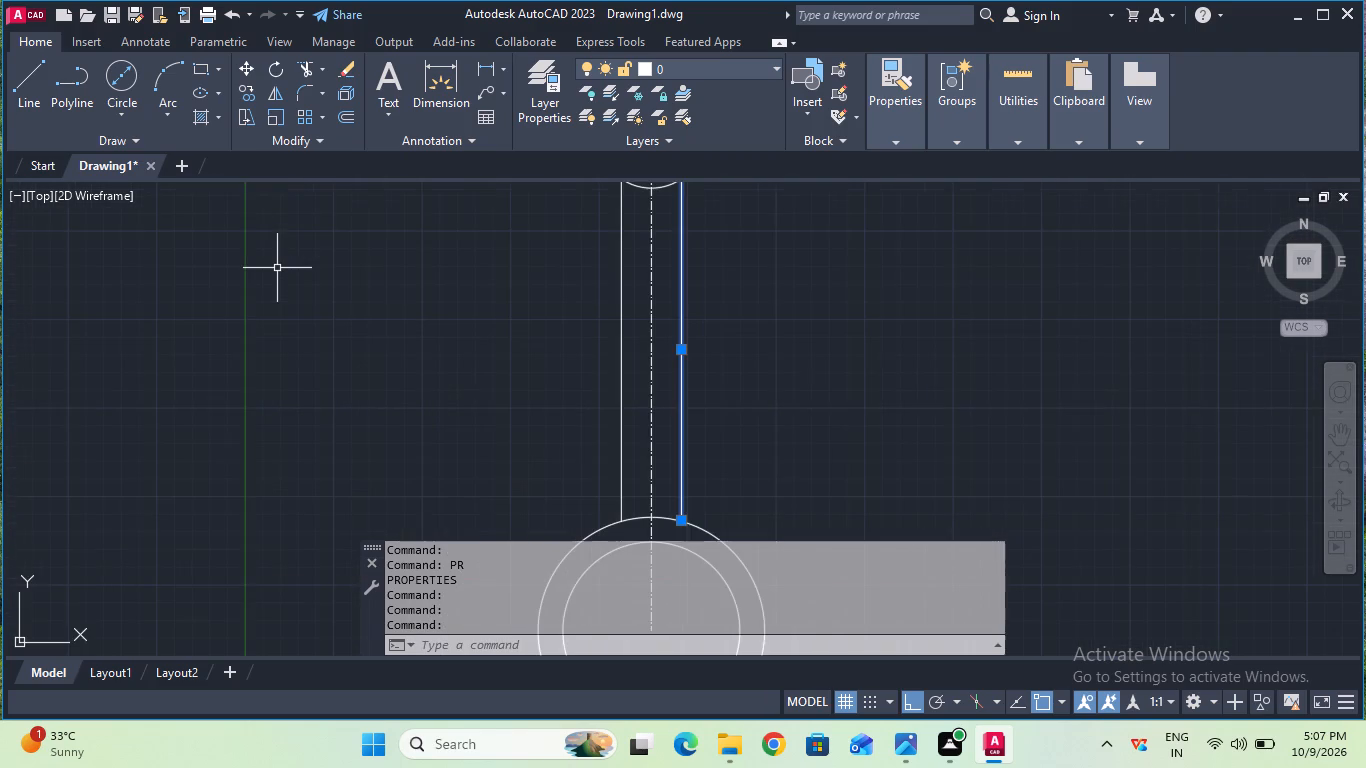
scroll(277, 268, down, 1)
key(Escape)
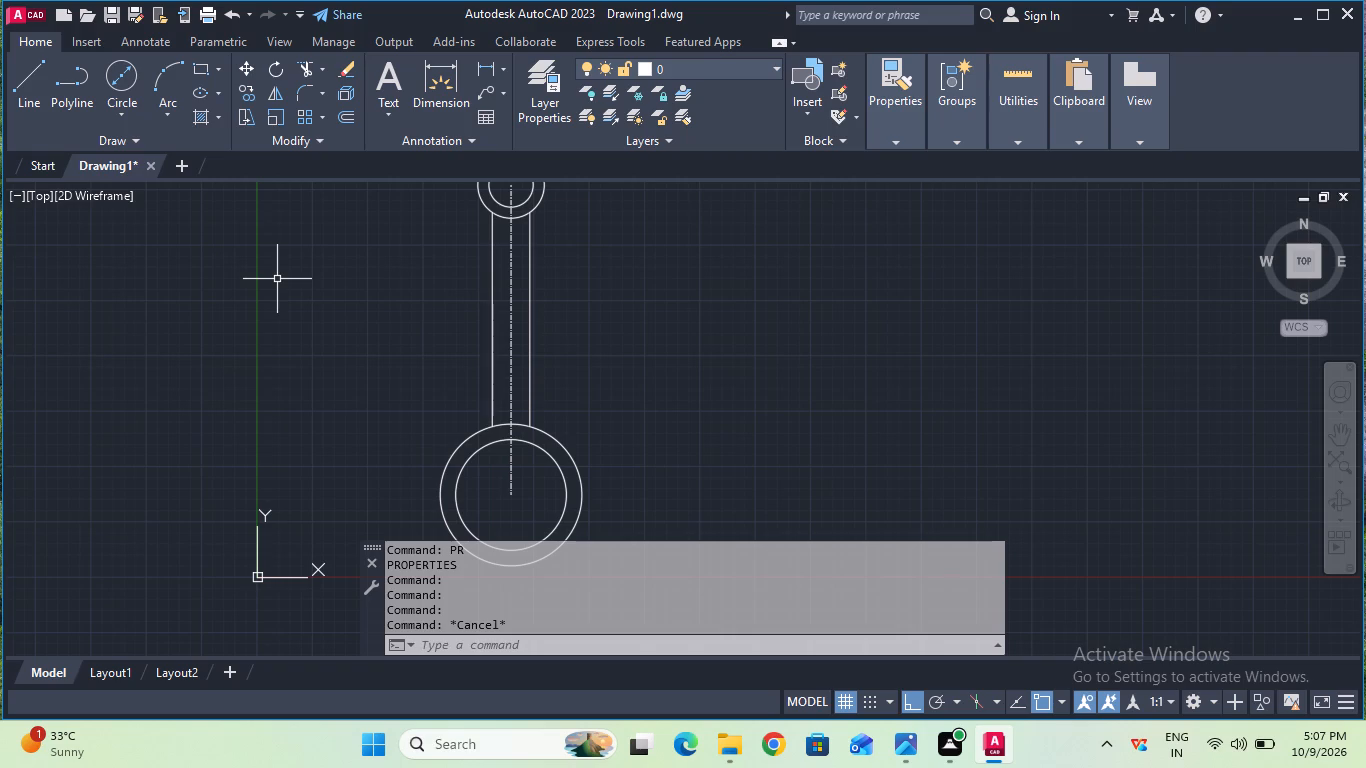
Erase the two outer vertical lines joining the upper and lower circles, keeping the middle centre line.
click(337, 73)
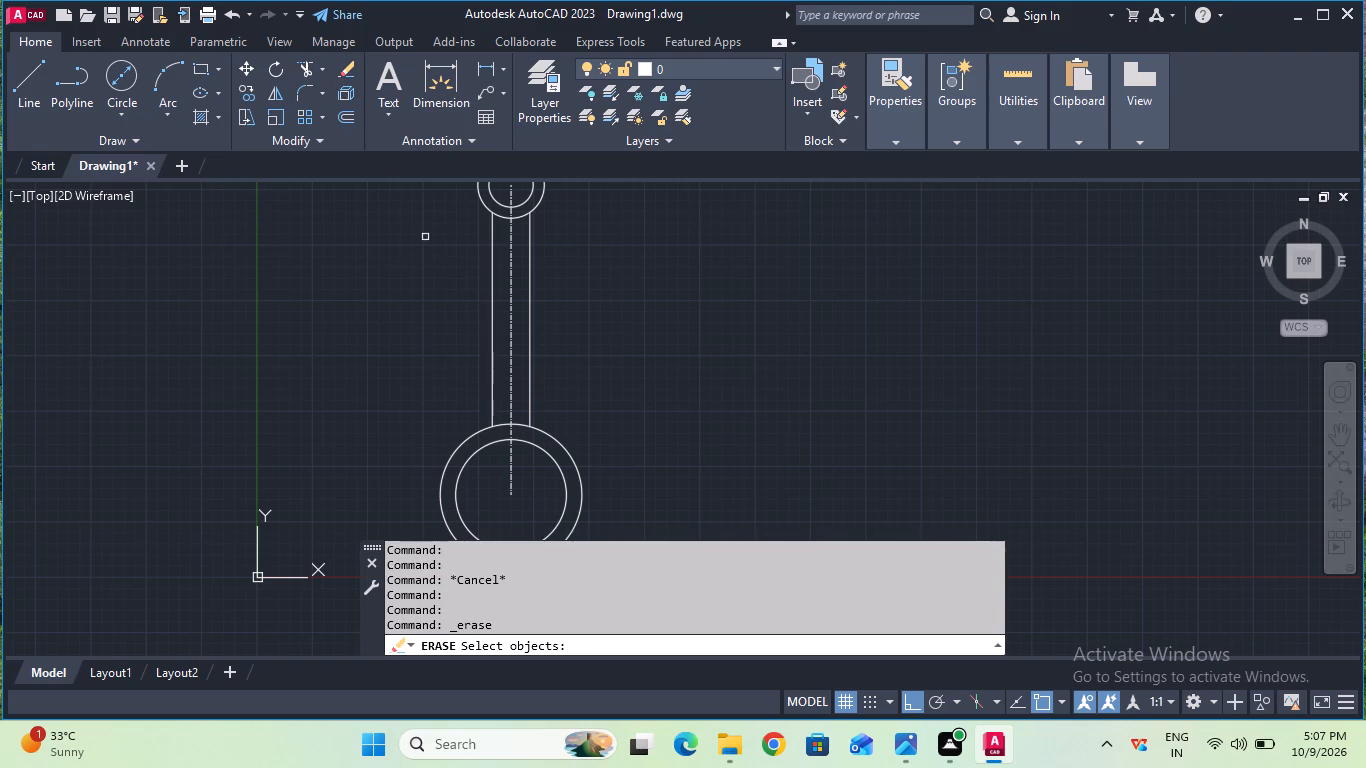
click(490, 304)
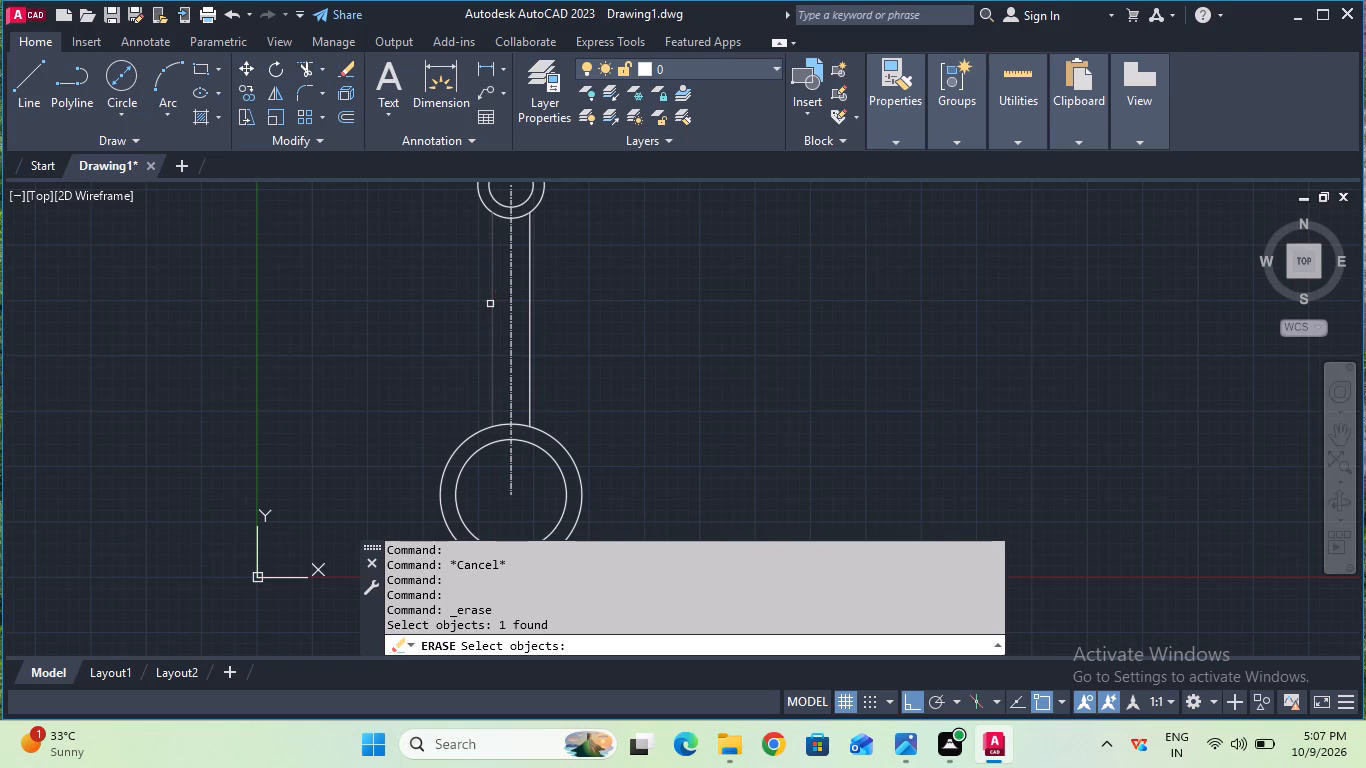
key(Return)
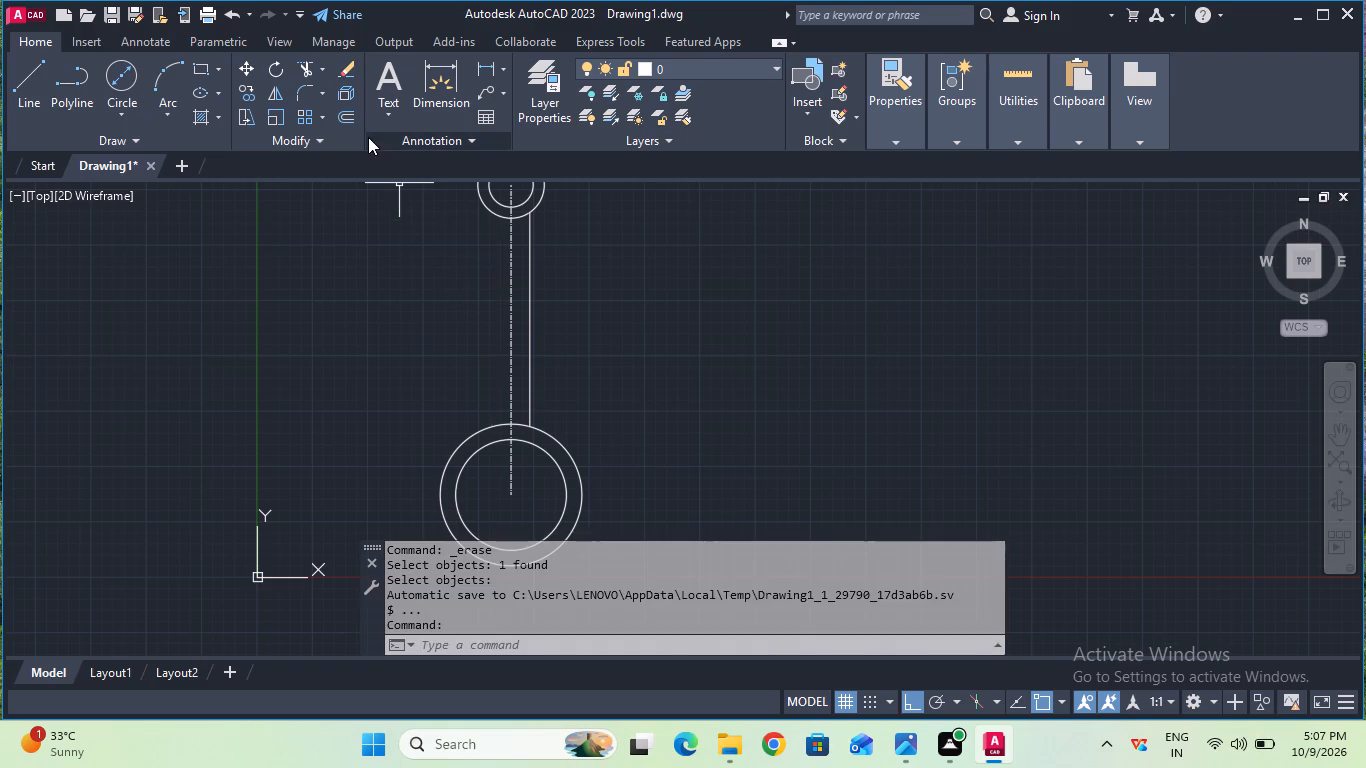
click(341, 73)
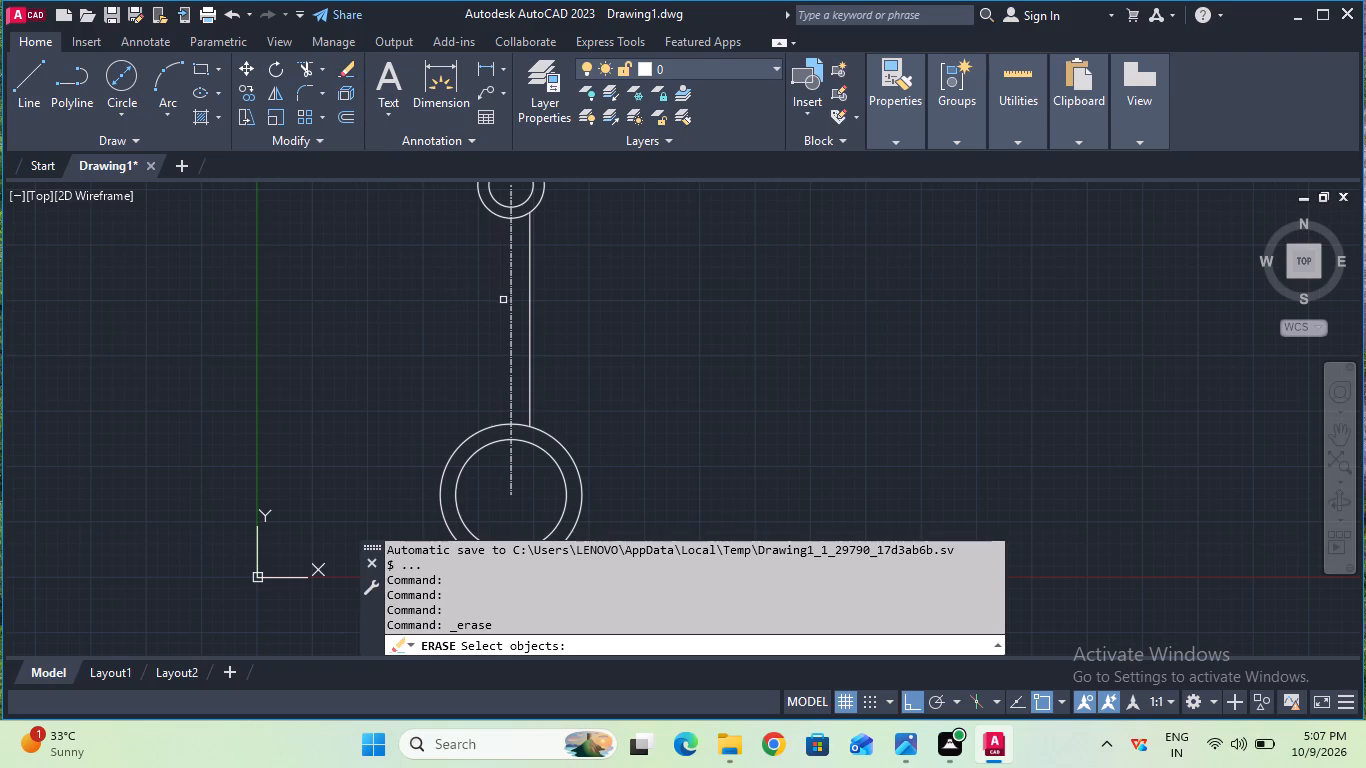
click(527, 319)
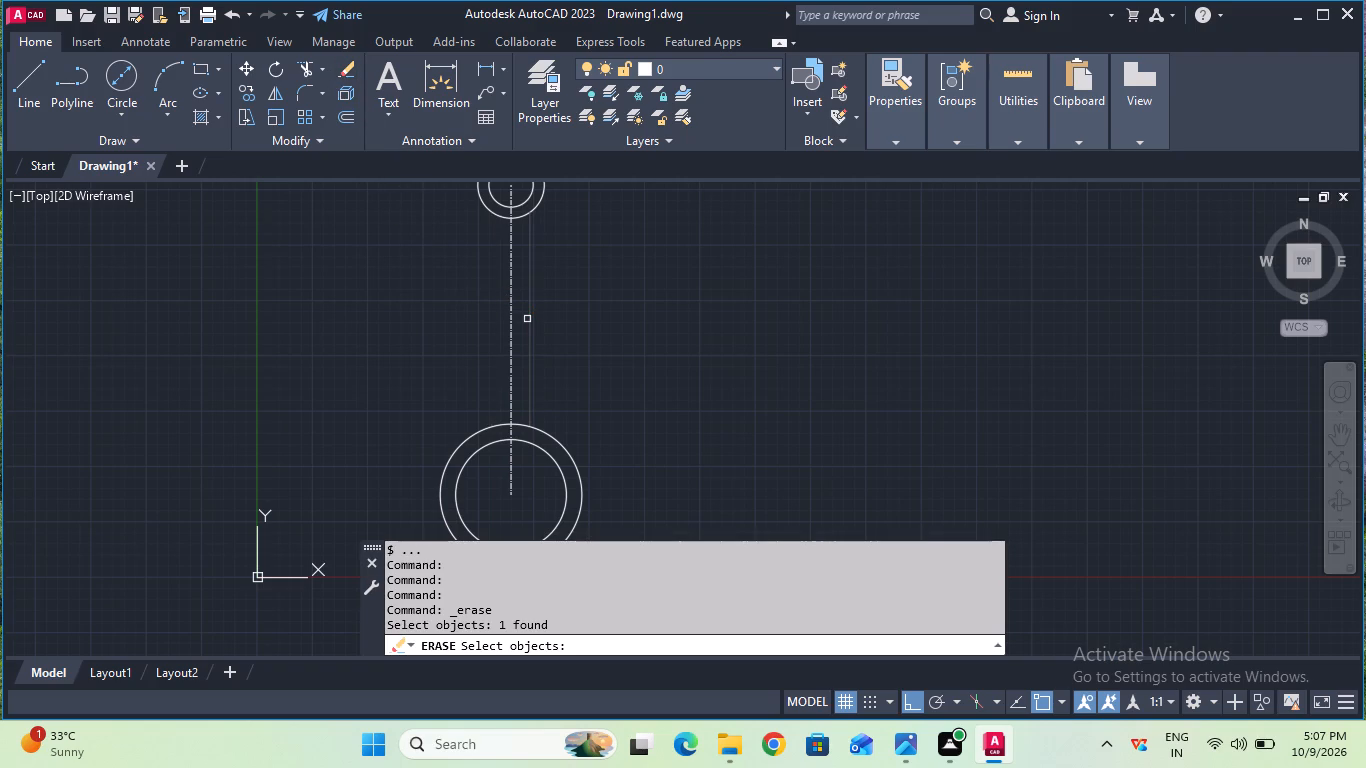
key(Return)
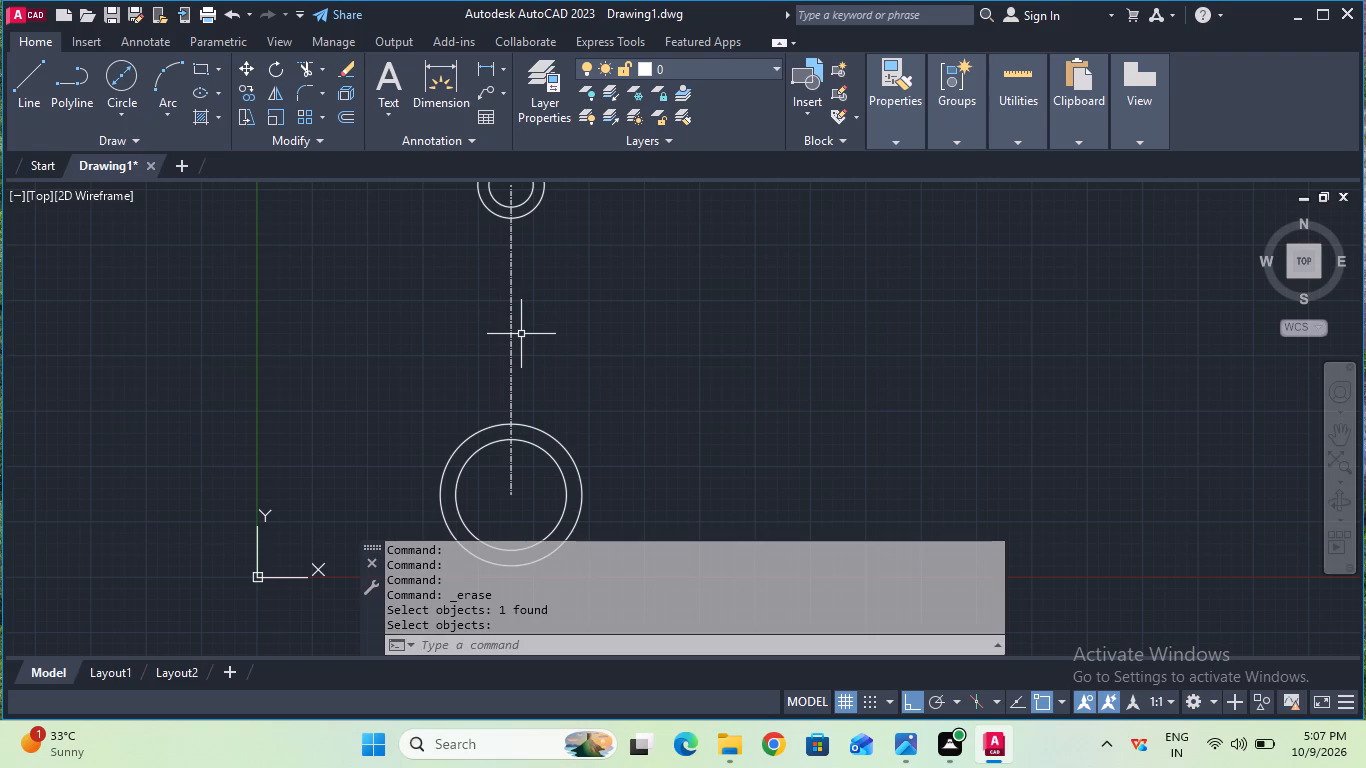
Place a 10 mm vertical linear dimension running down the centre line from the centre of the upper circles.
click(481, 72)
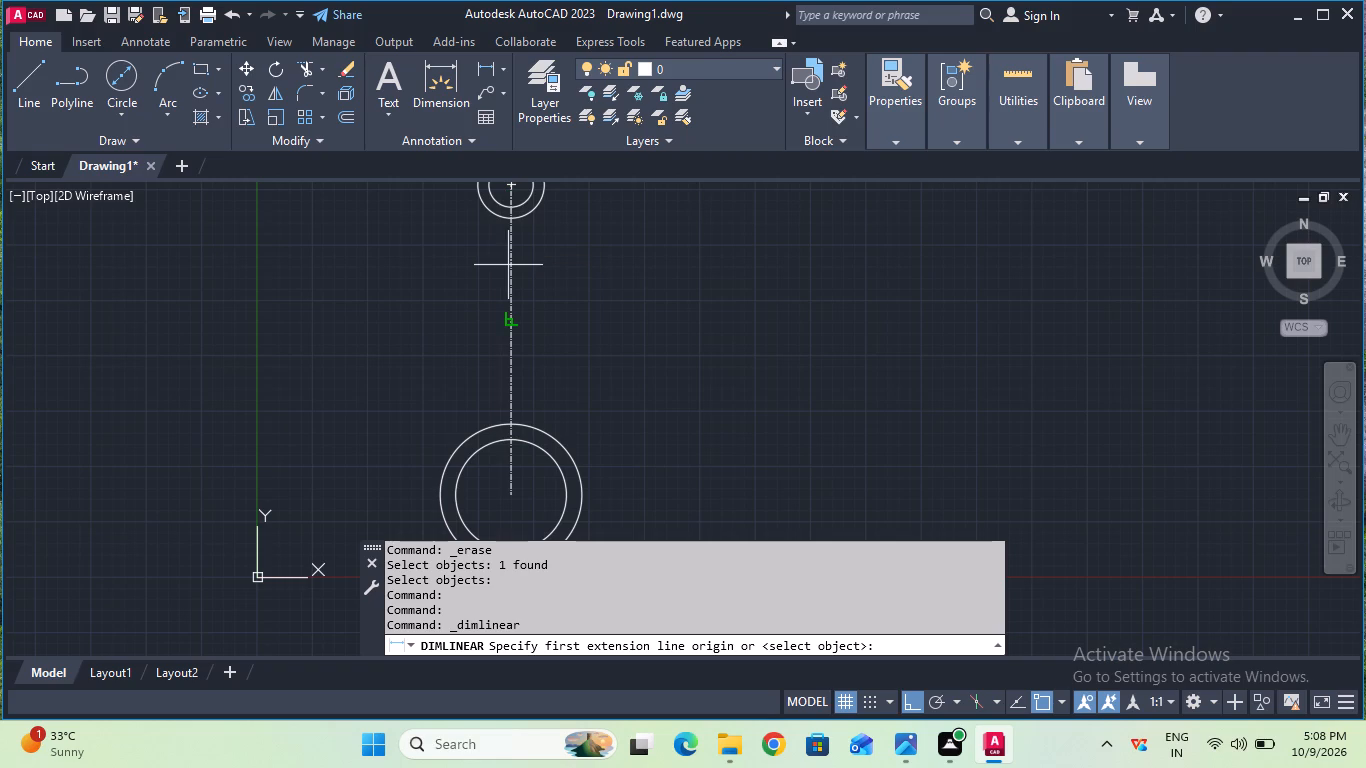
middle_drag(508, 265, 512, 300)
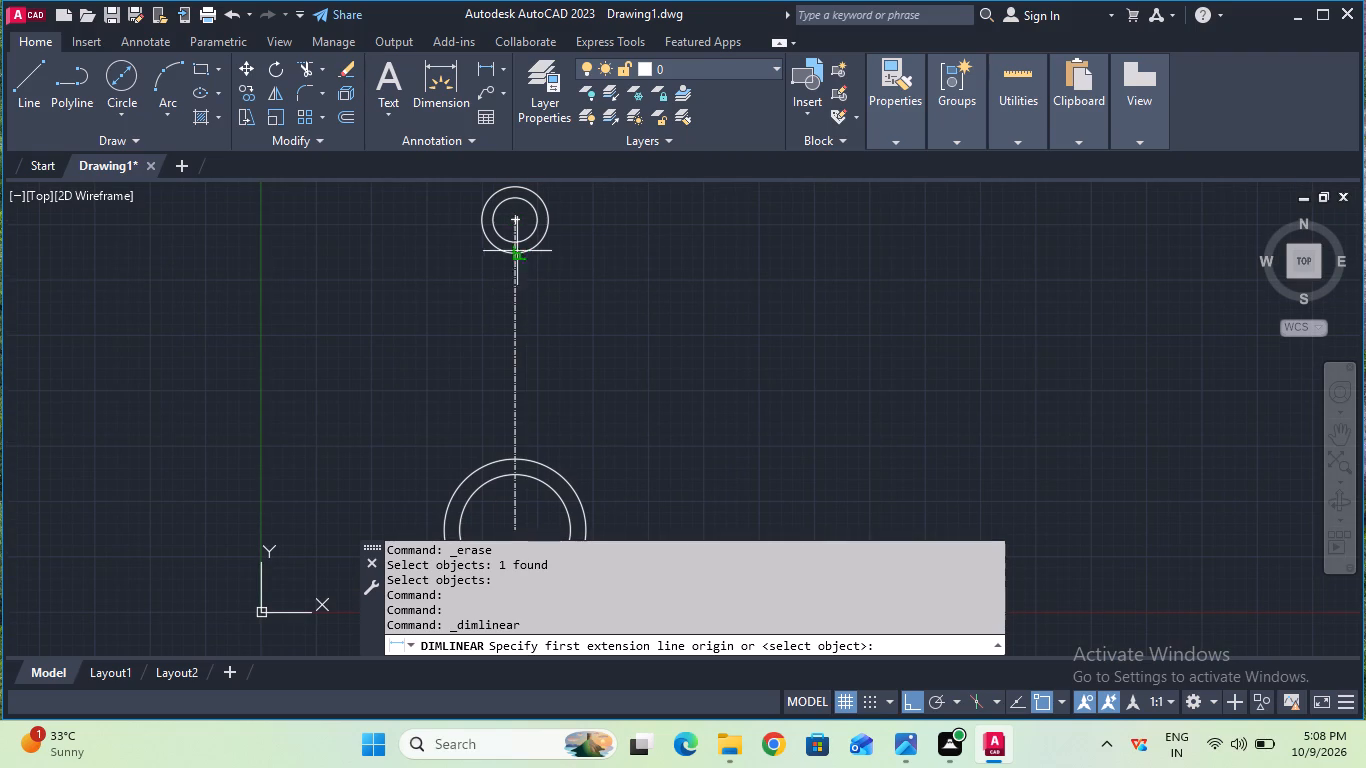
click(519, 225)
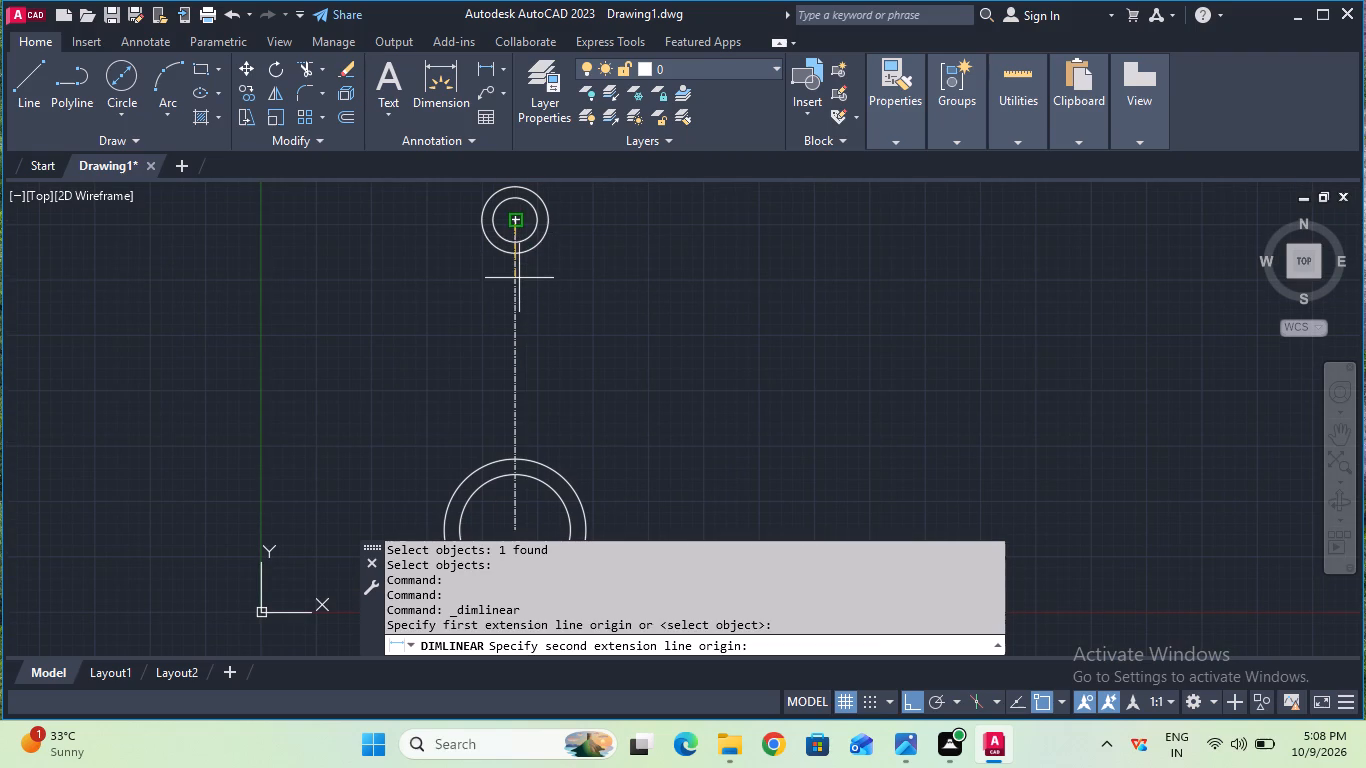
key(1)
key(0)
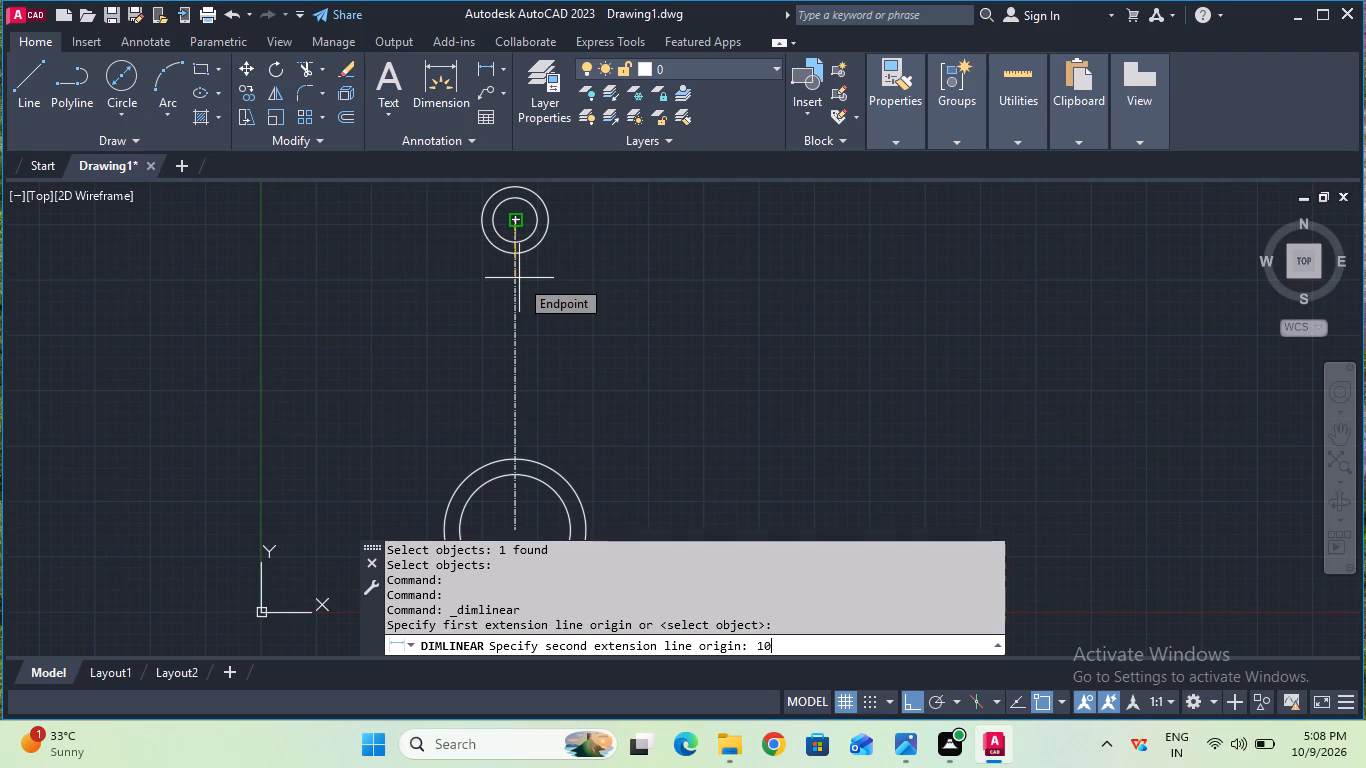
key(Return)
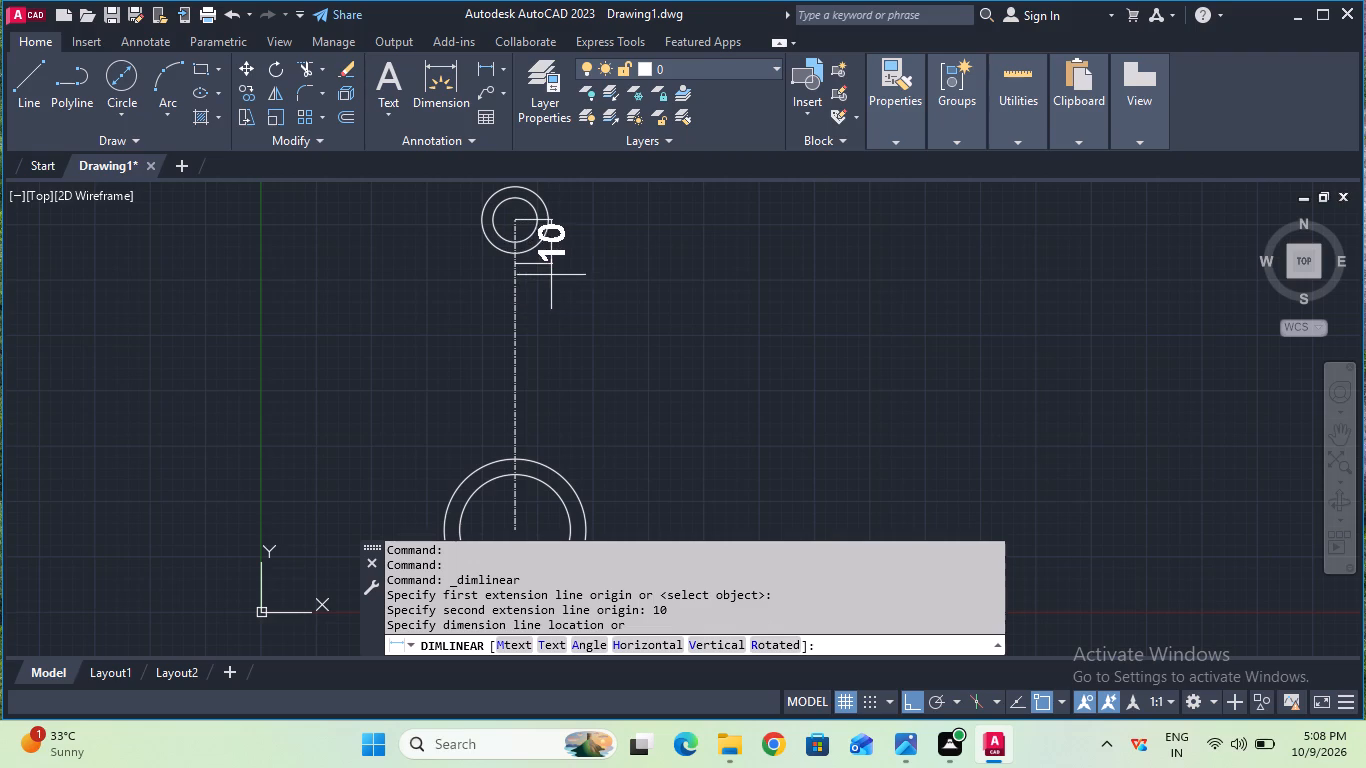
click(570, 272)
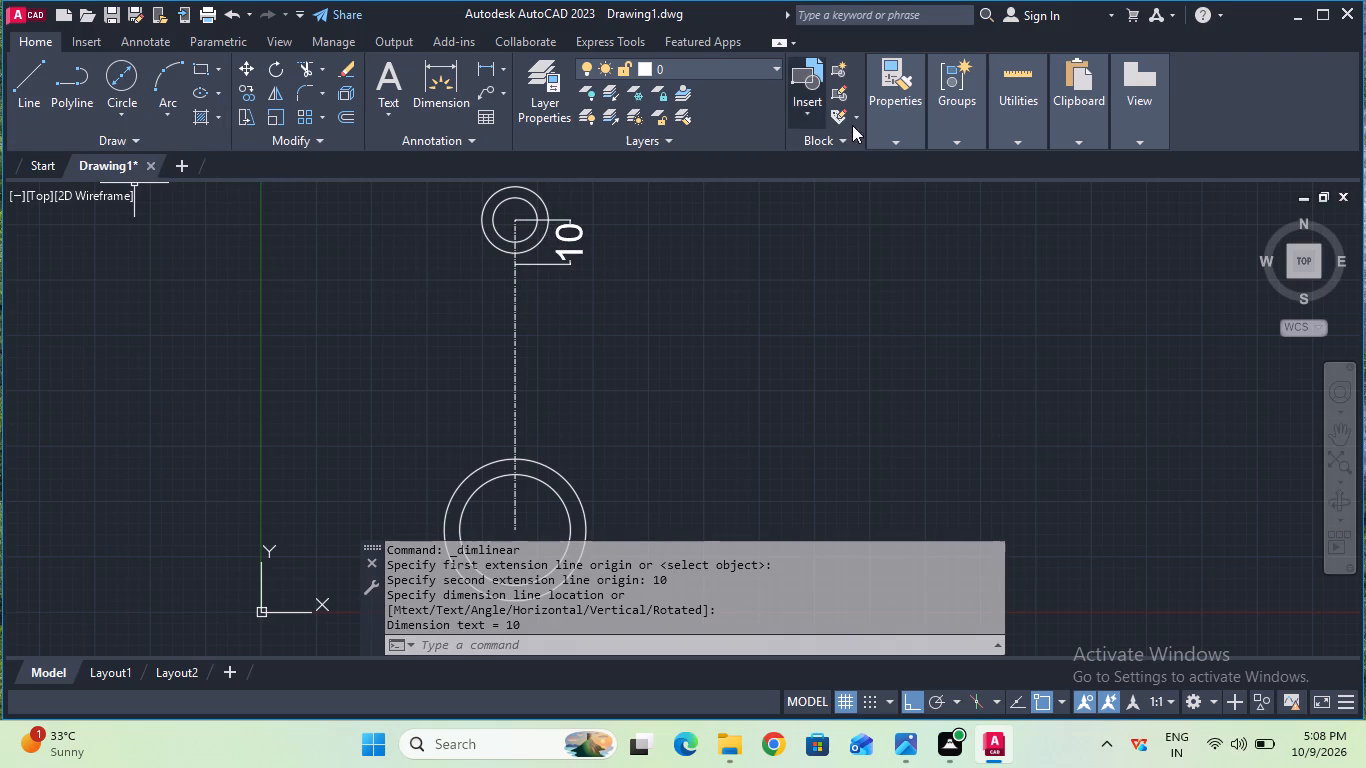
Draw a short horizontal CENTER linetype line from the midpoint of the 10 mm dimension's lower extension line to the vertical centre line.
click(956, 213)
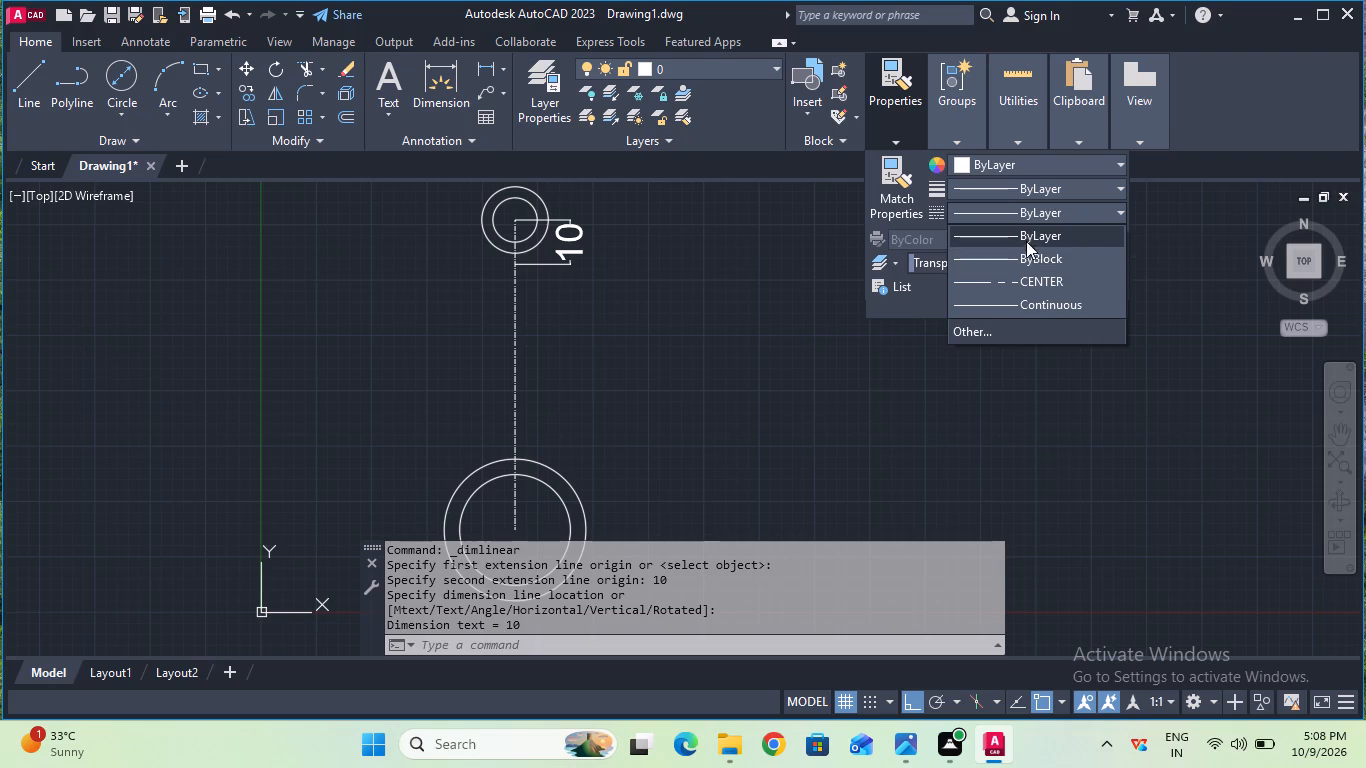
click(1021, 279)
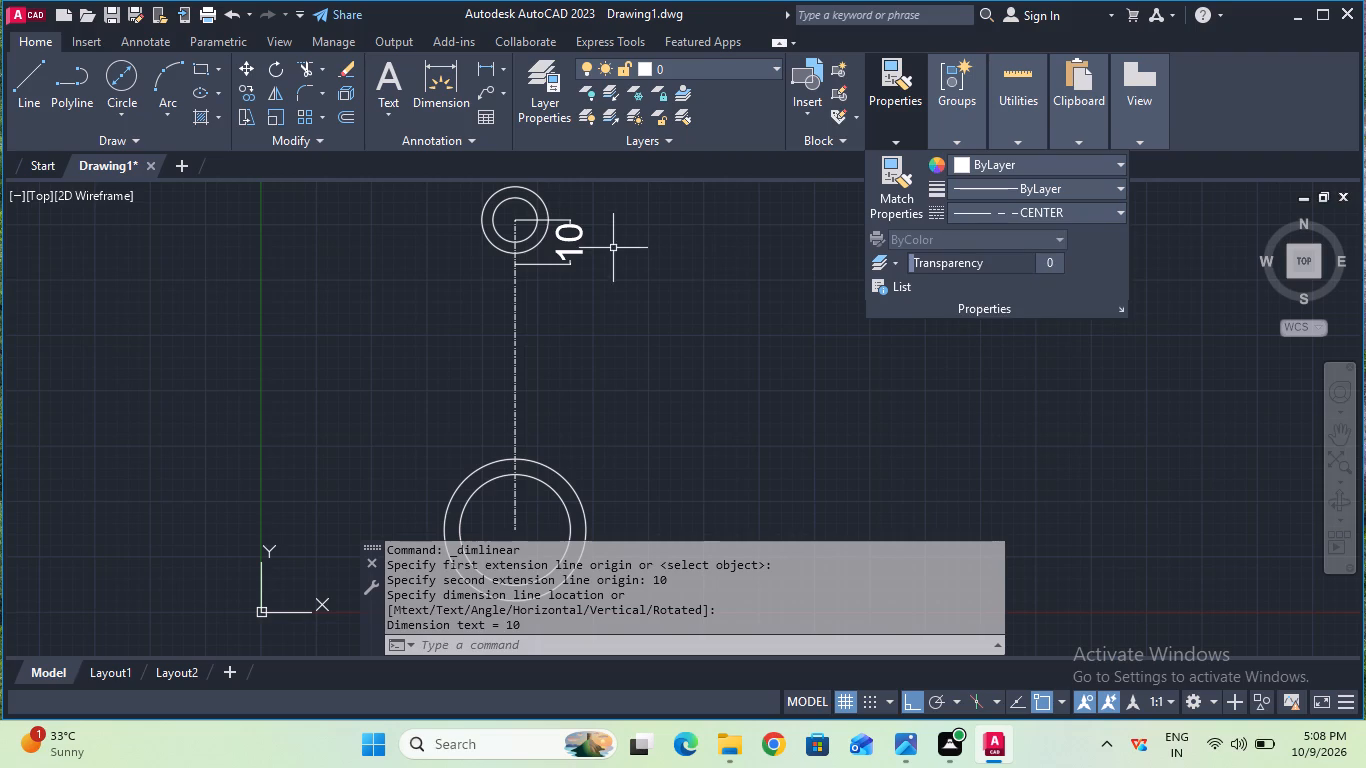
click(25, 117)
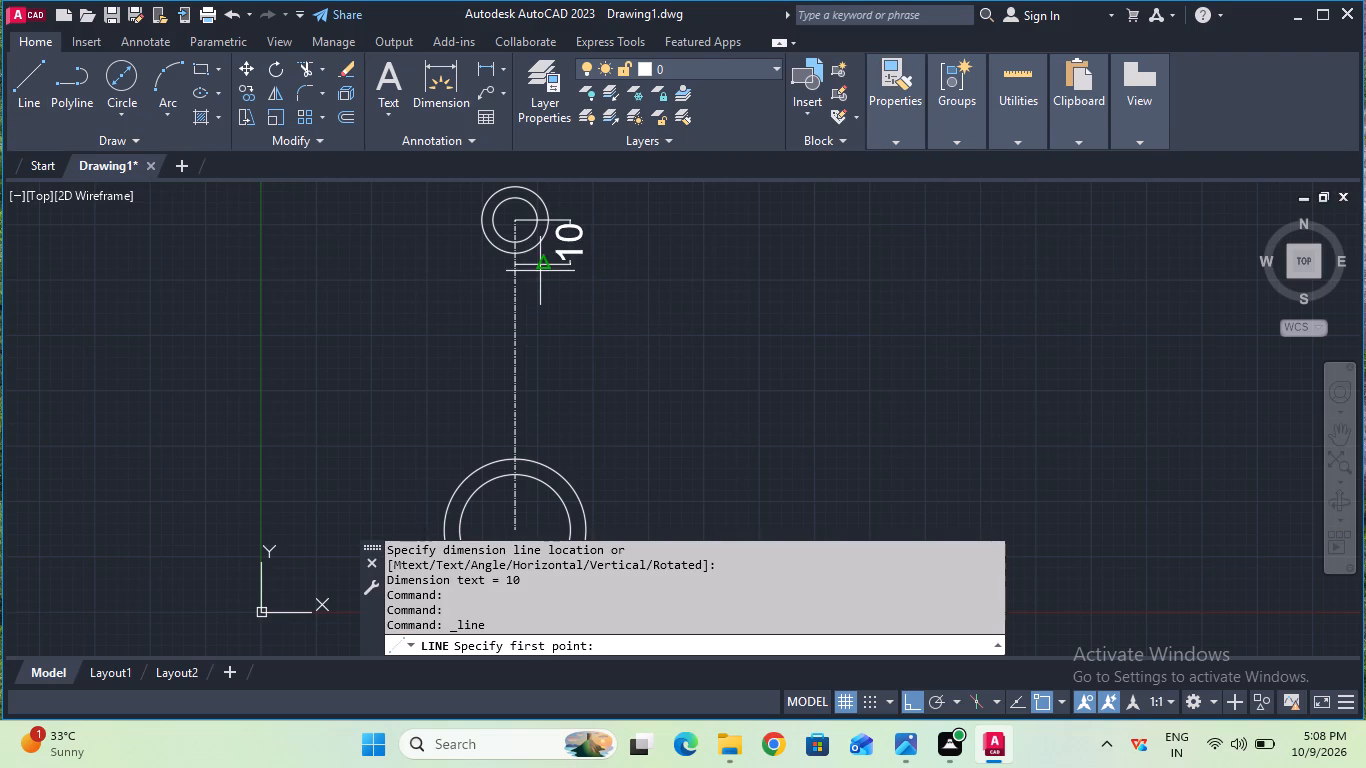
click(541, 260)
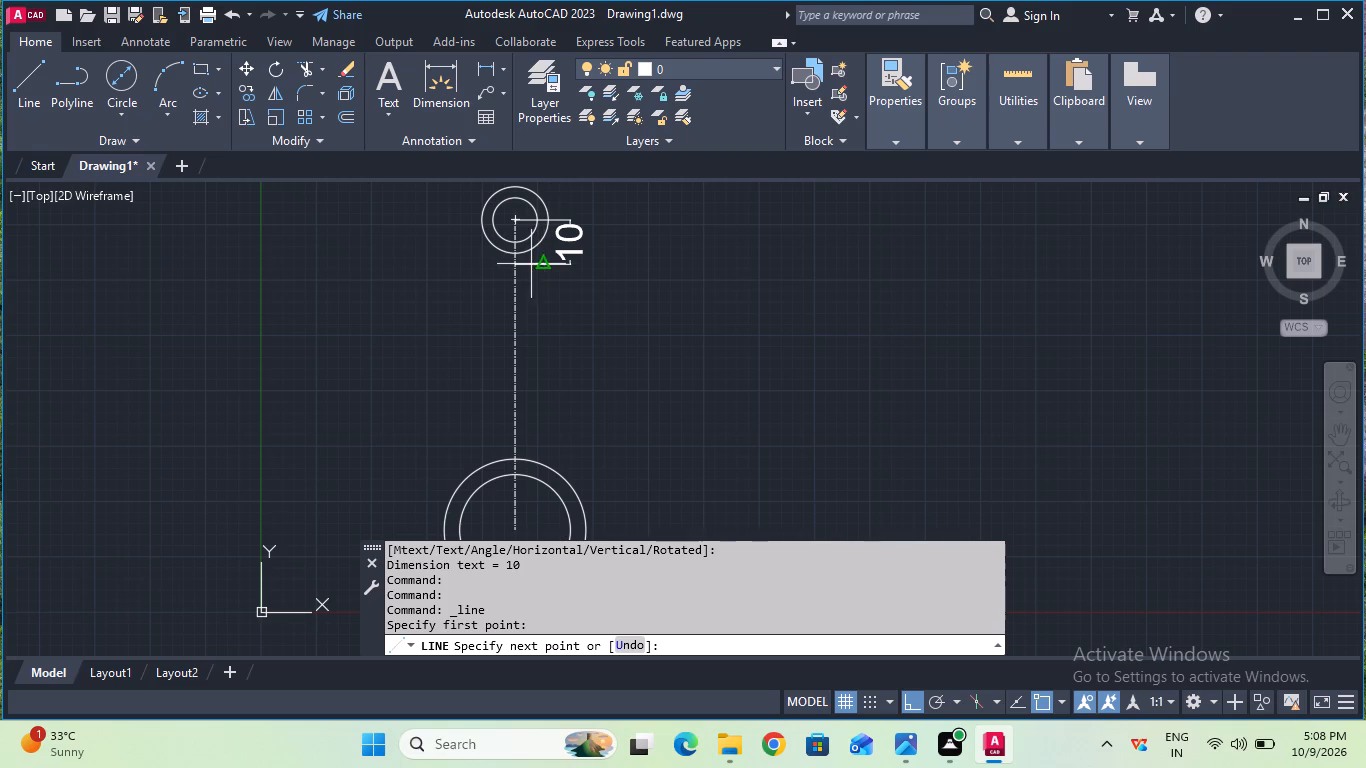
click(519, 270)
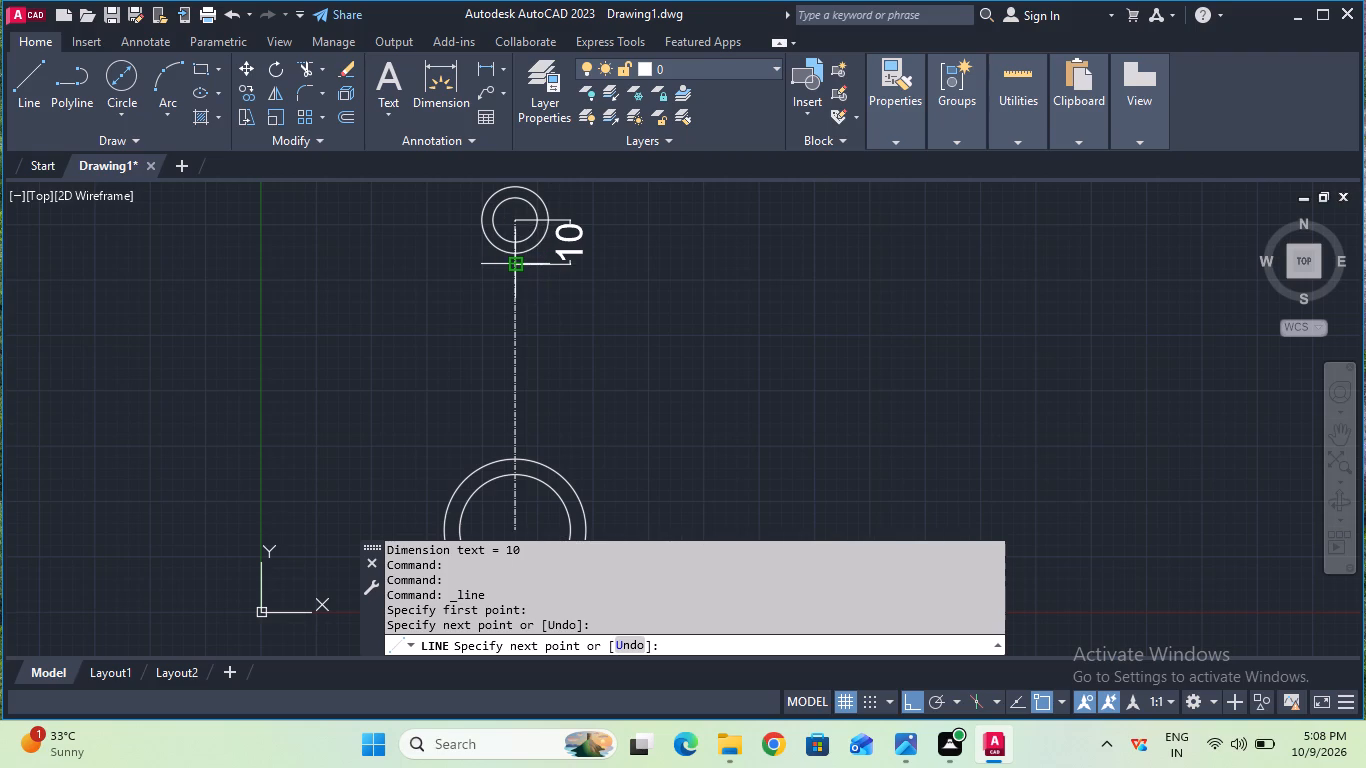
key(Escape)
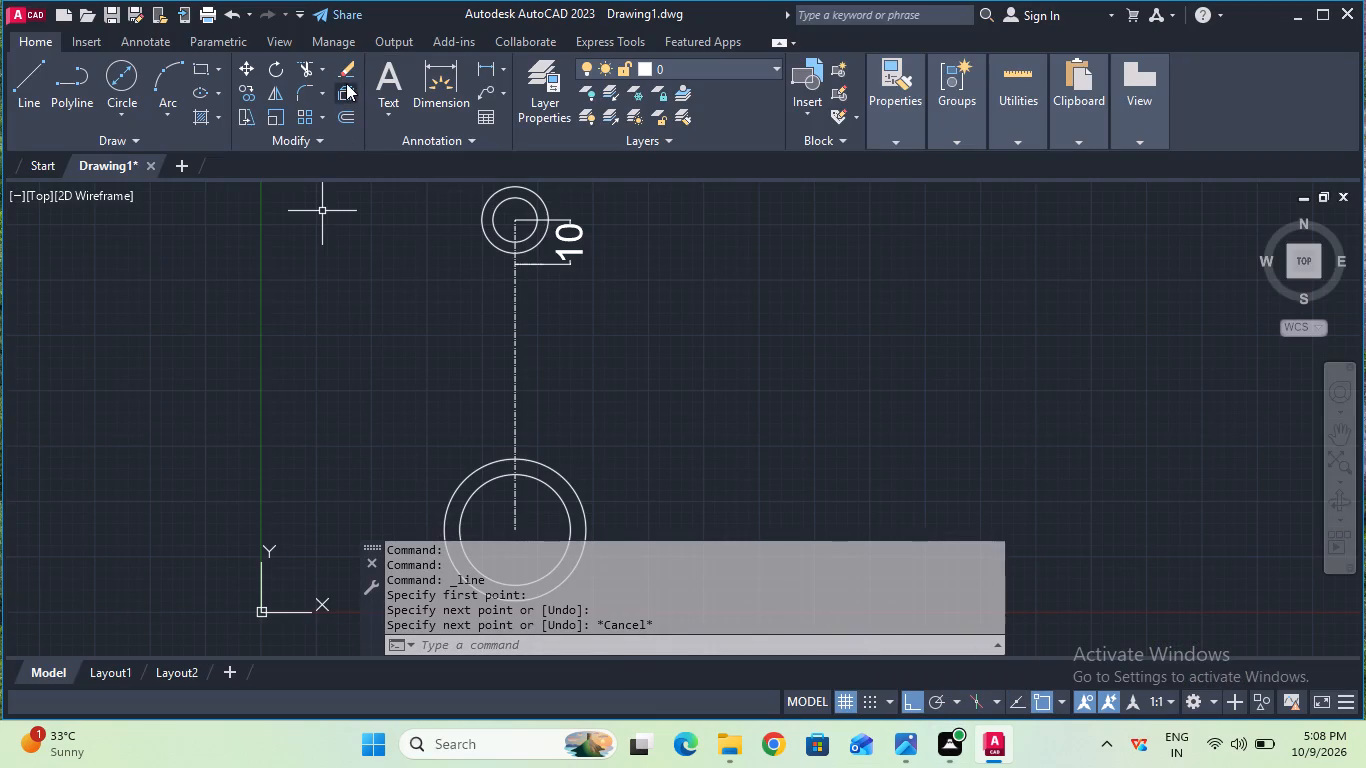
Erase the 10 mm linear dimension beside the upper circles.
click(347, 74)
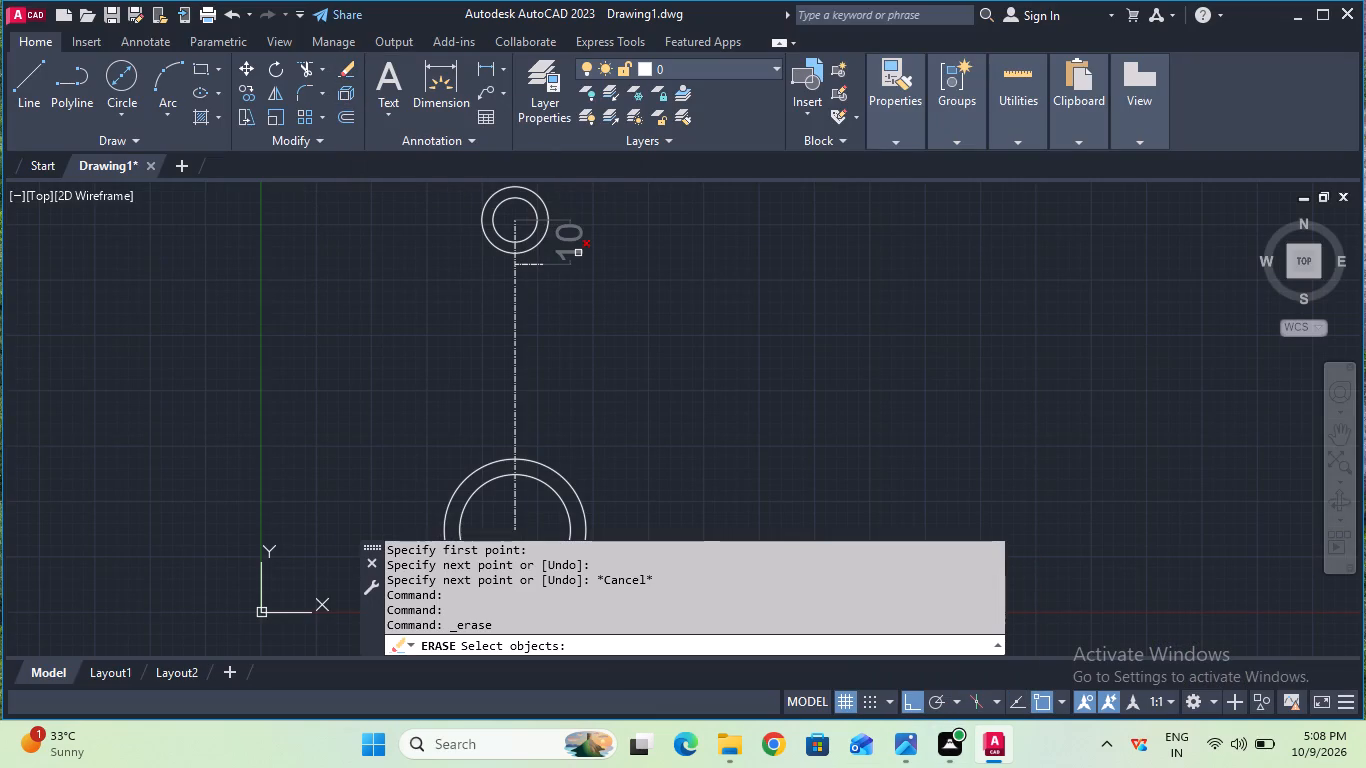
double_click(581, 254)
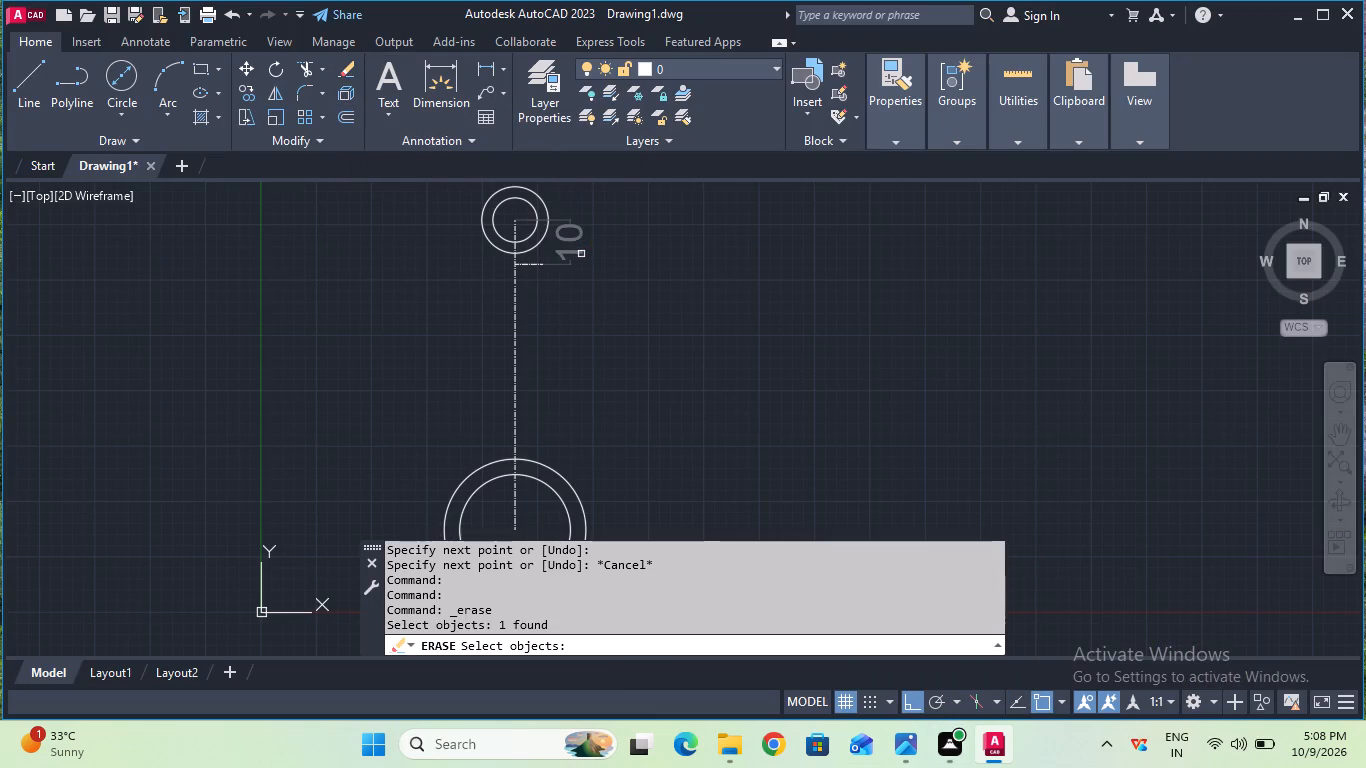
key(Return)
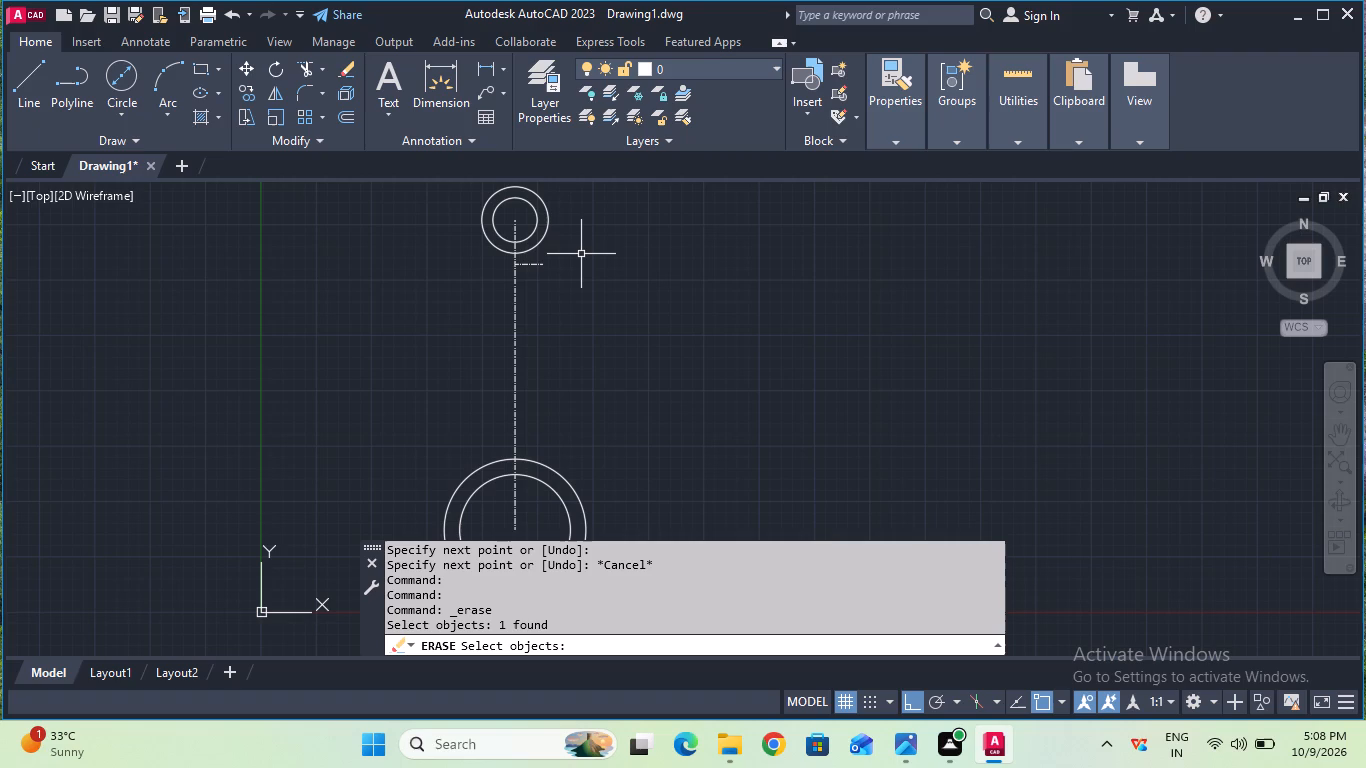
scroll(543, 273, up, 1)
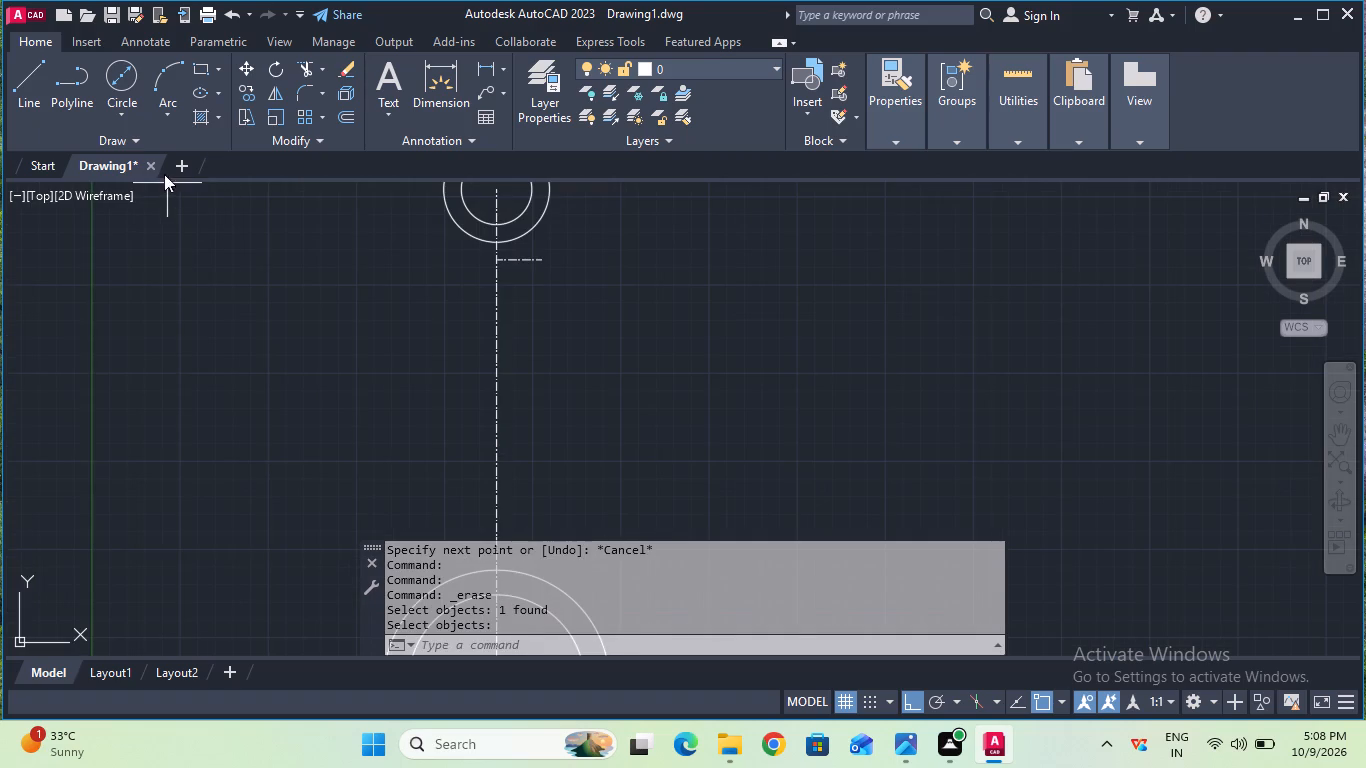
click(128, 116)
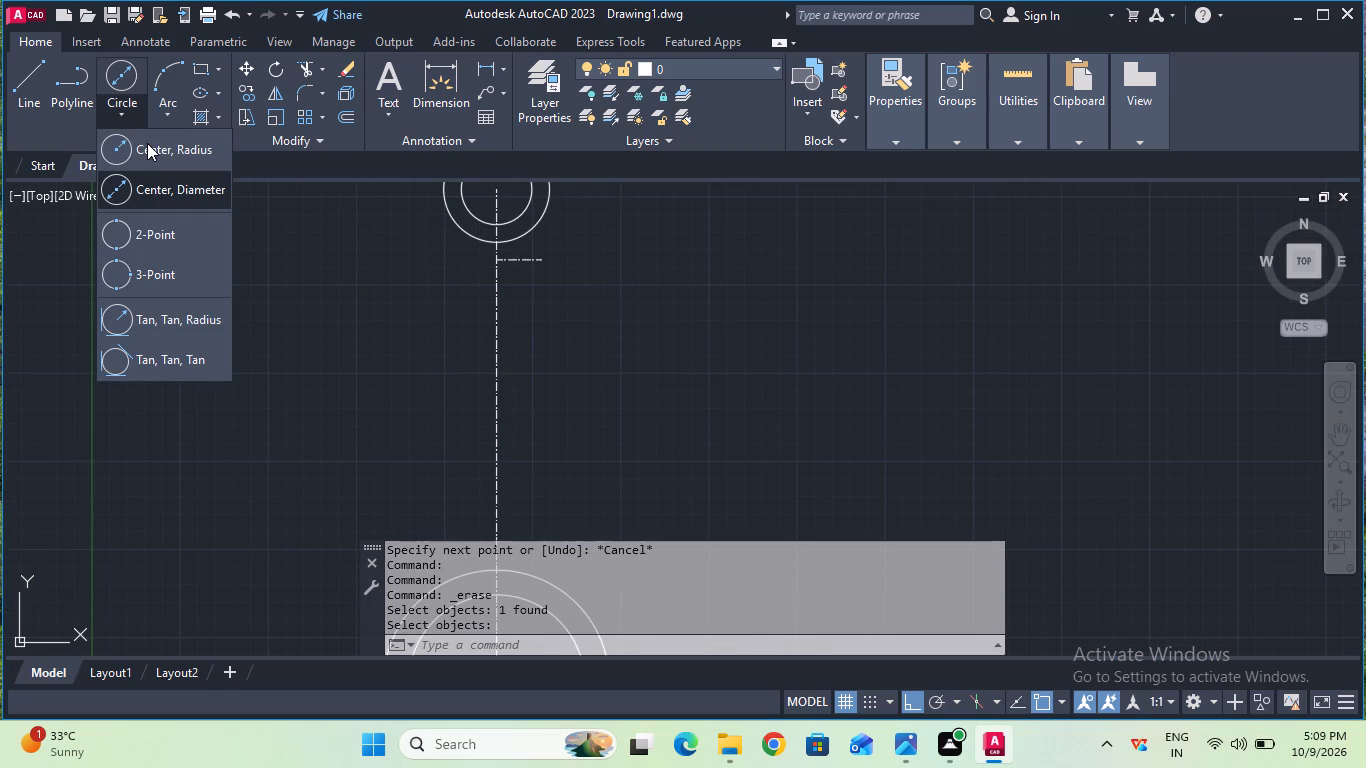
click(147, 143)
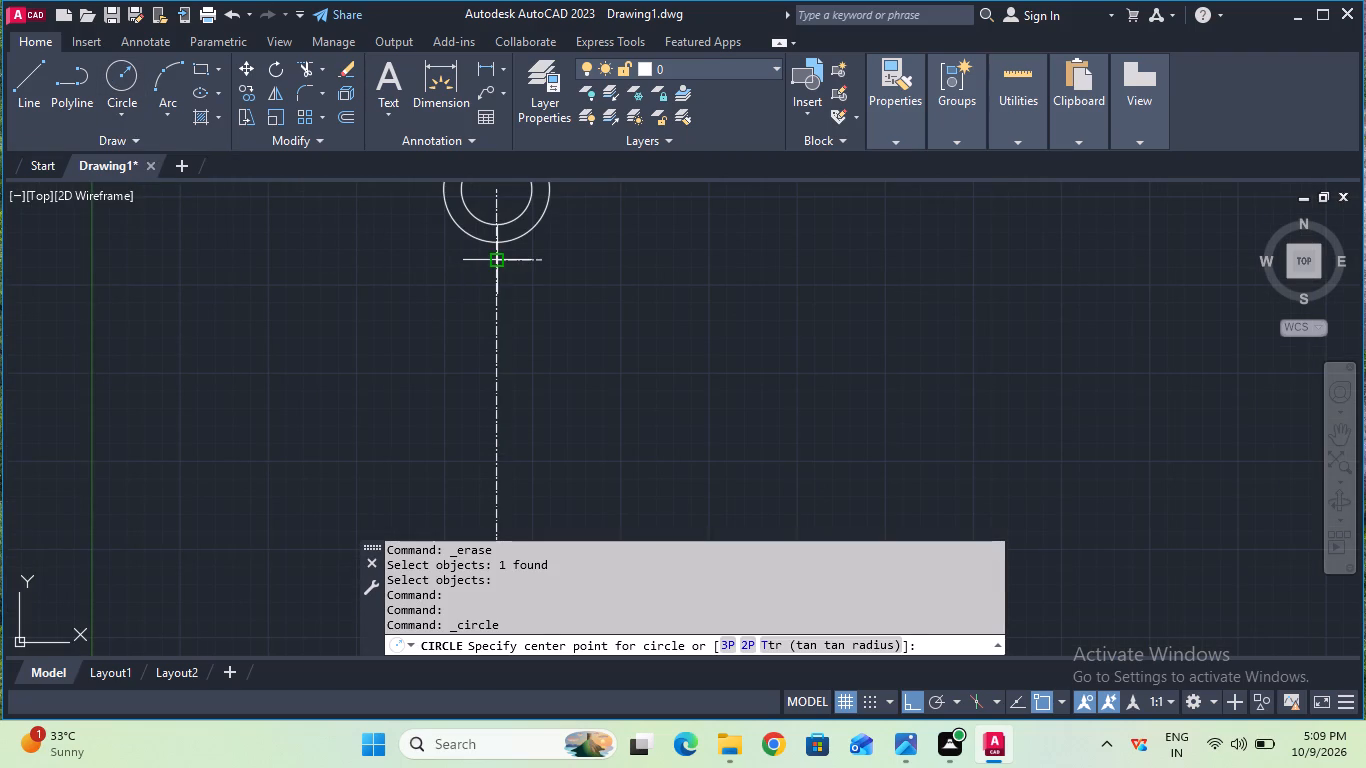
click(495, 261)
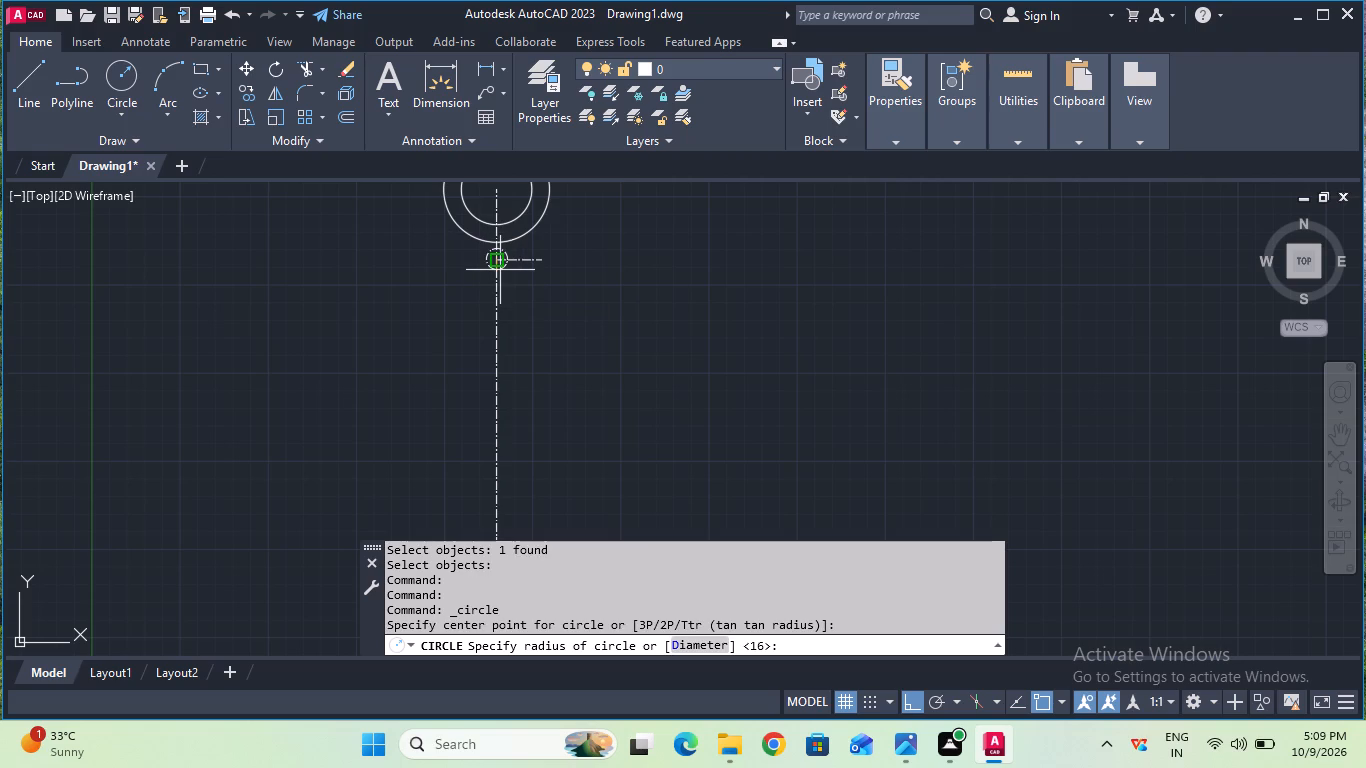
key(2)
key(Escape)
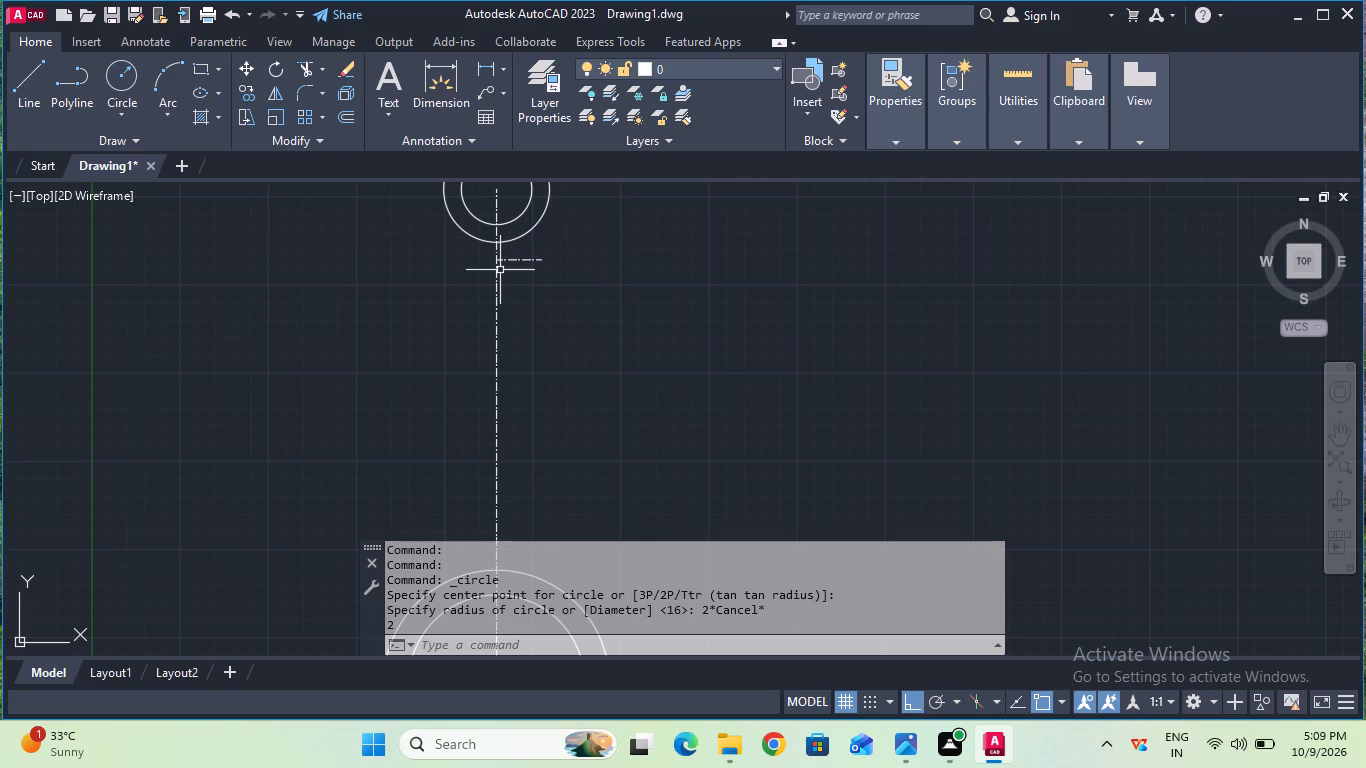
Draw a 2.5 mm radius circle in ByLayer linetype, centred where the short horizontal line meets the vertical centre line.
click(875, 145)
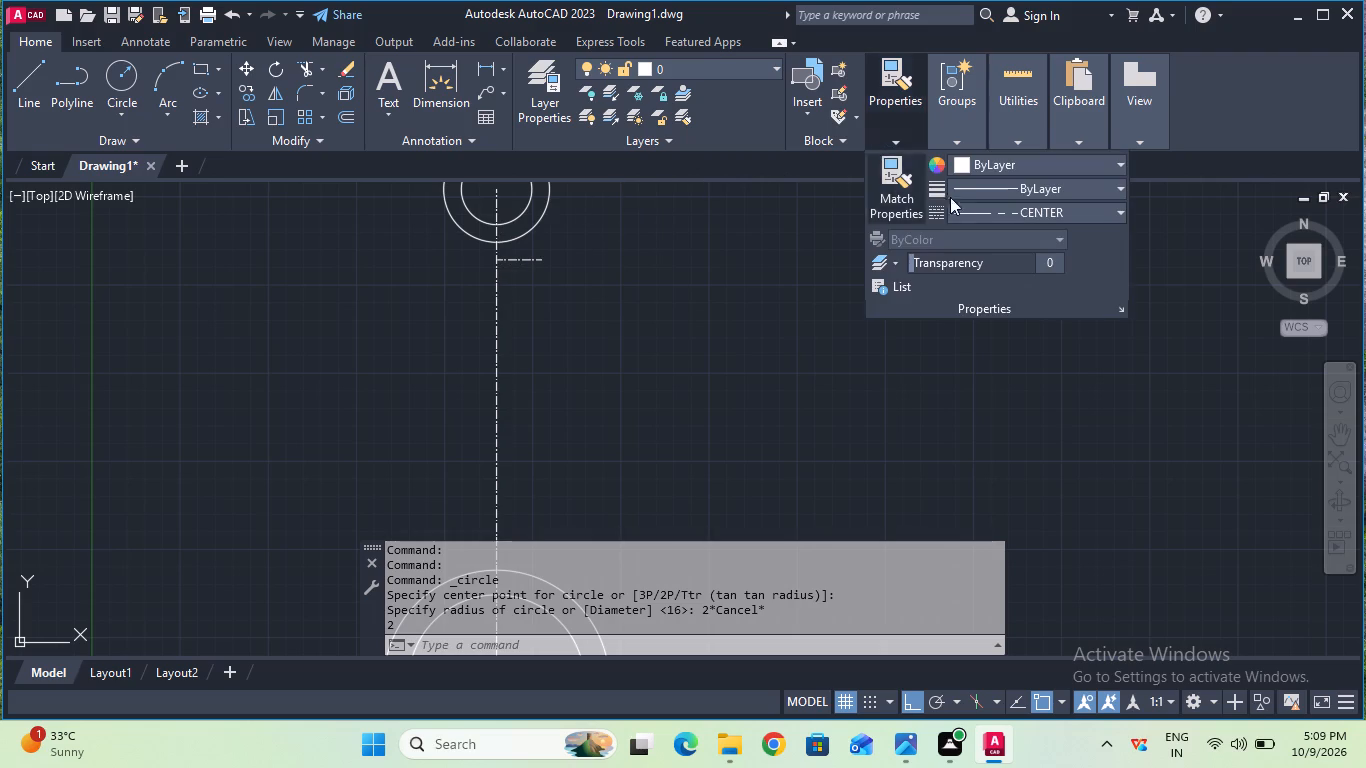
click(961, 207)
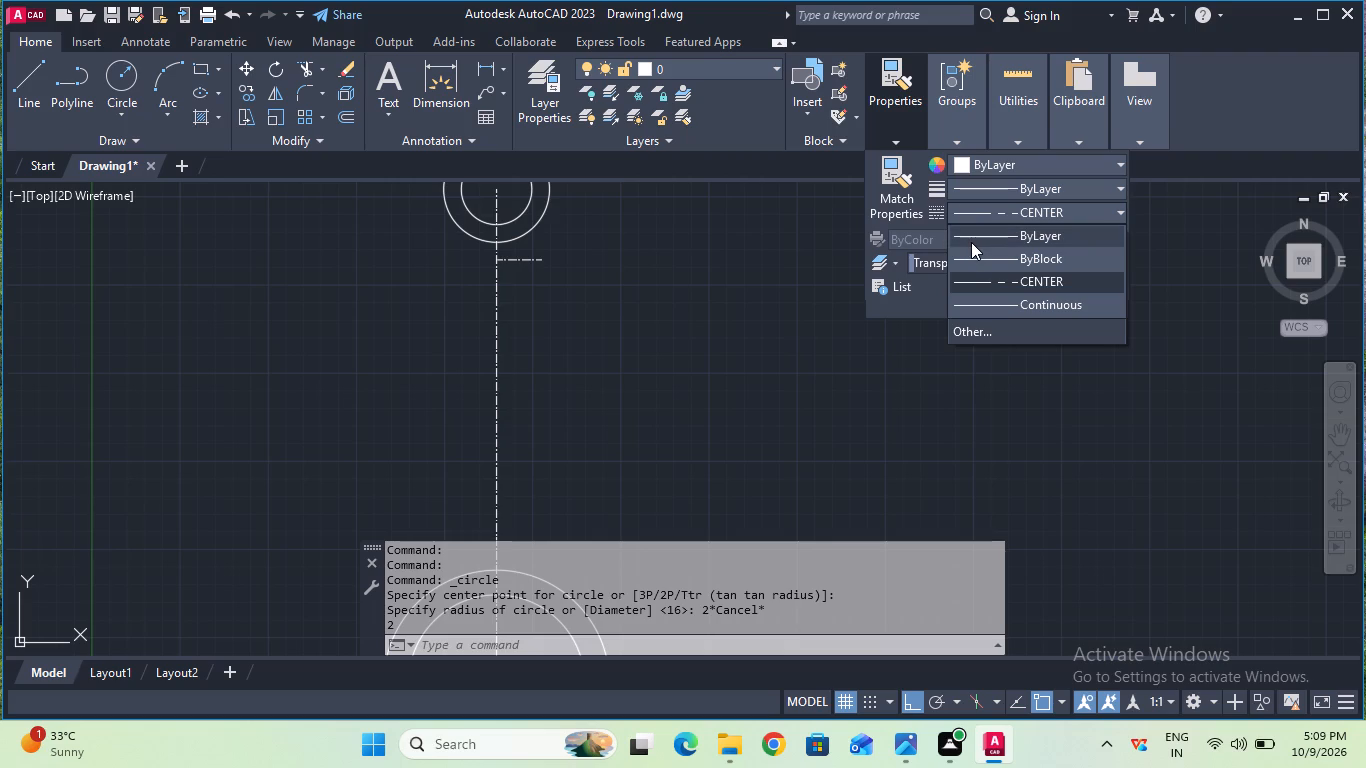
click(971, 242)
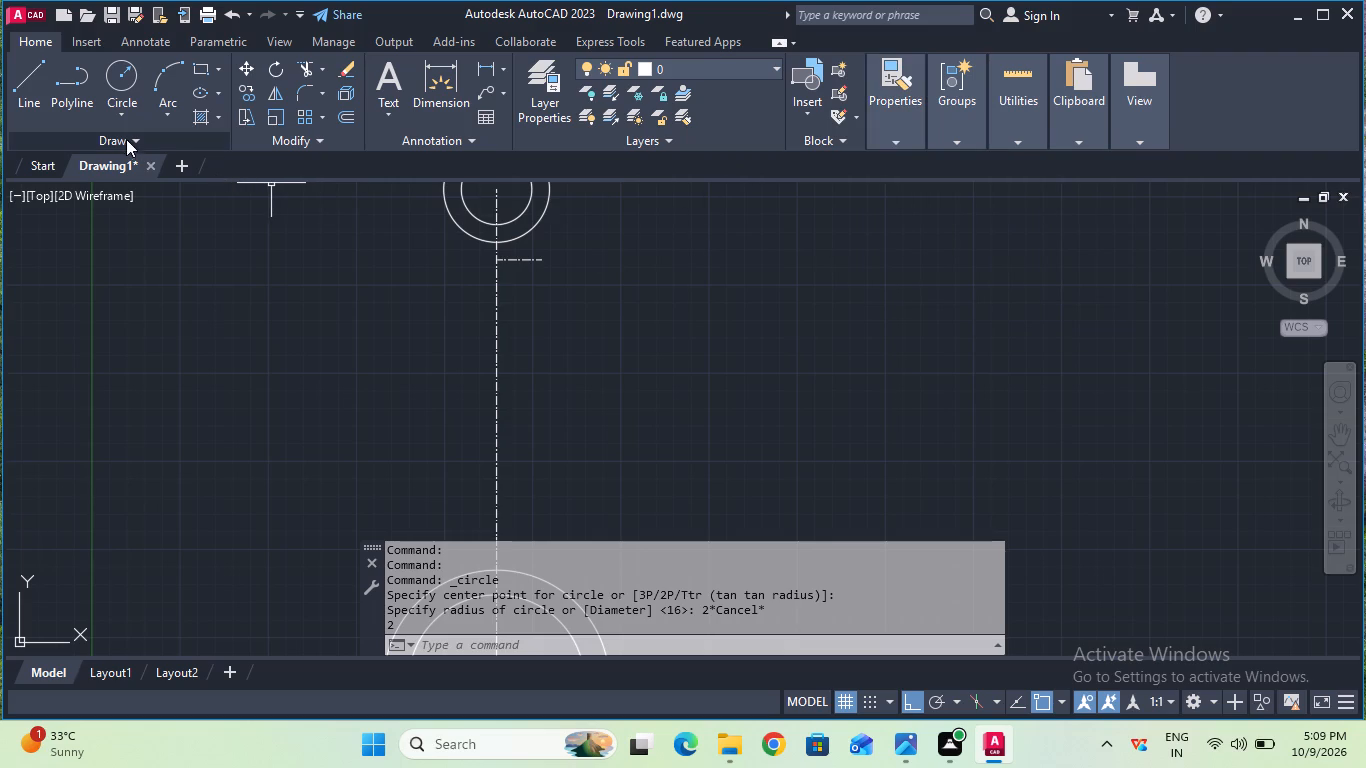
click(125, 85)
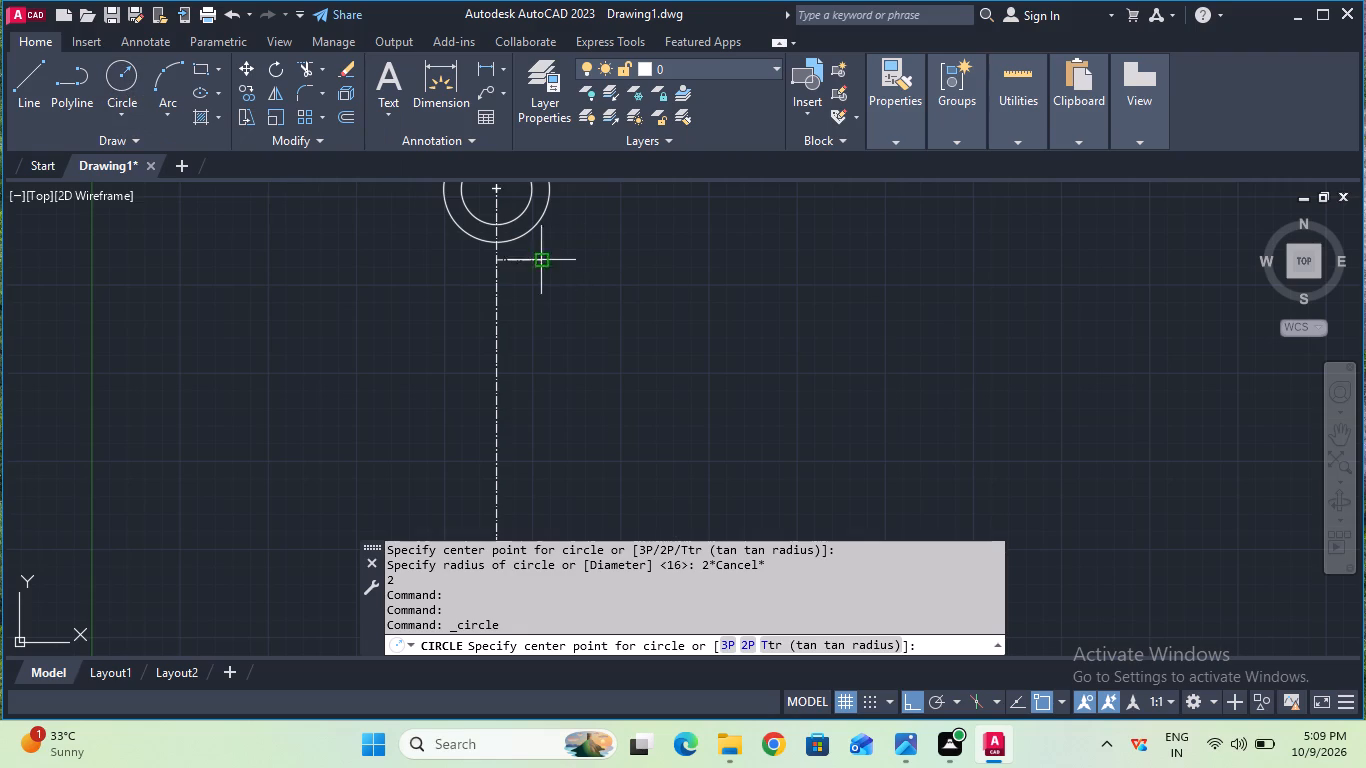
click(502, 261)
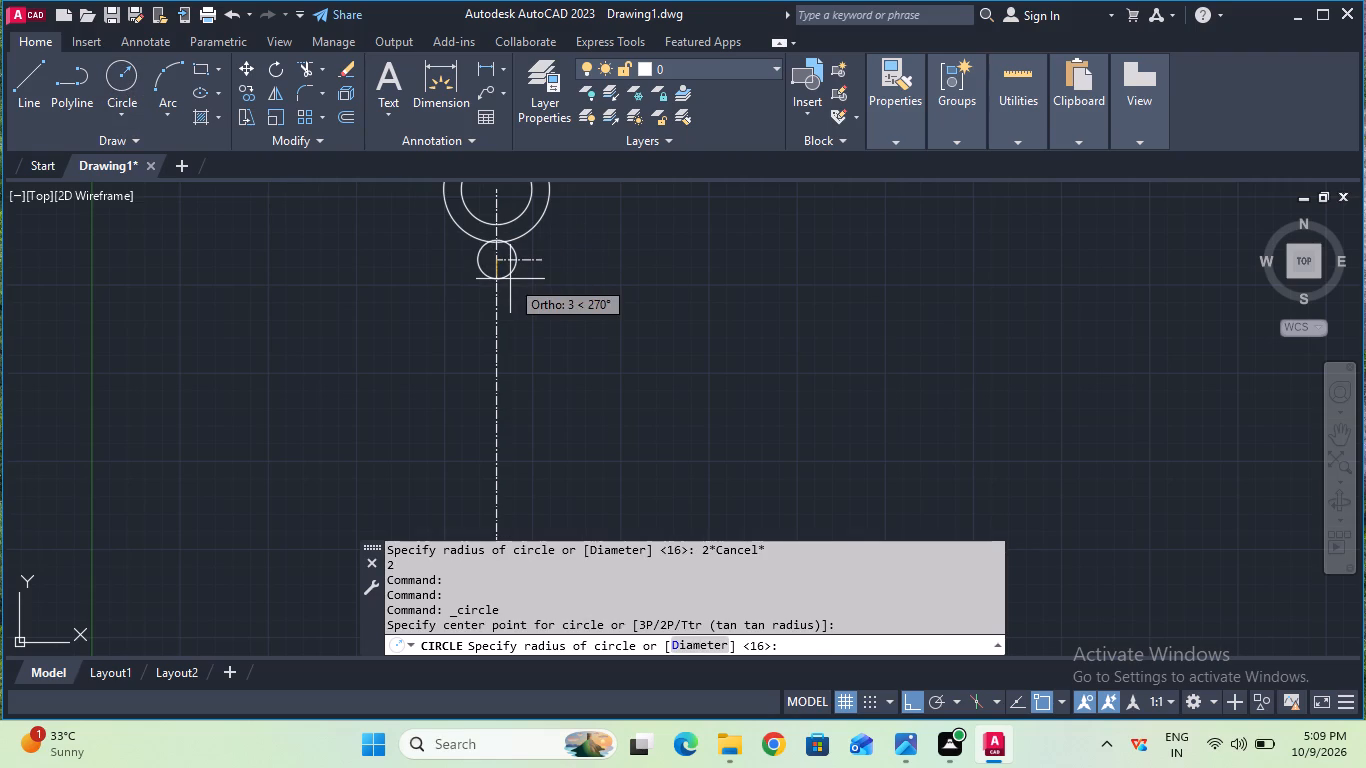
key(2)
text(.5)
key(Return)
Place a 40 mm vertical linear dimension running down the centre line from the centre of the 2.5 mm radius circle.
scroll(510, 279, up, 1)
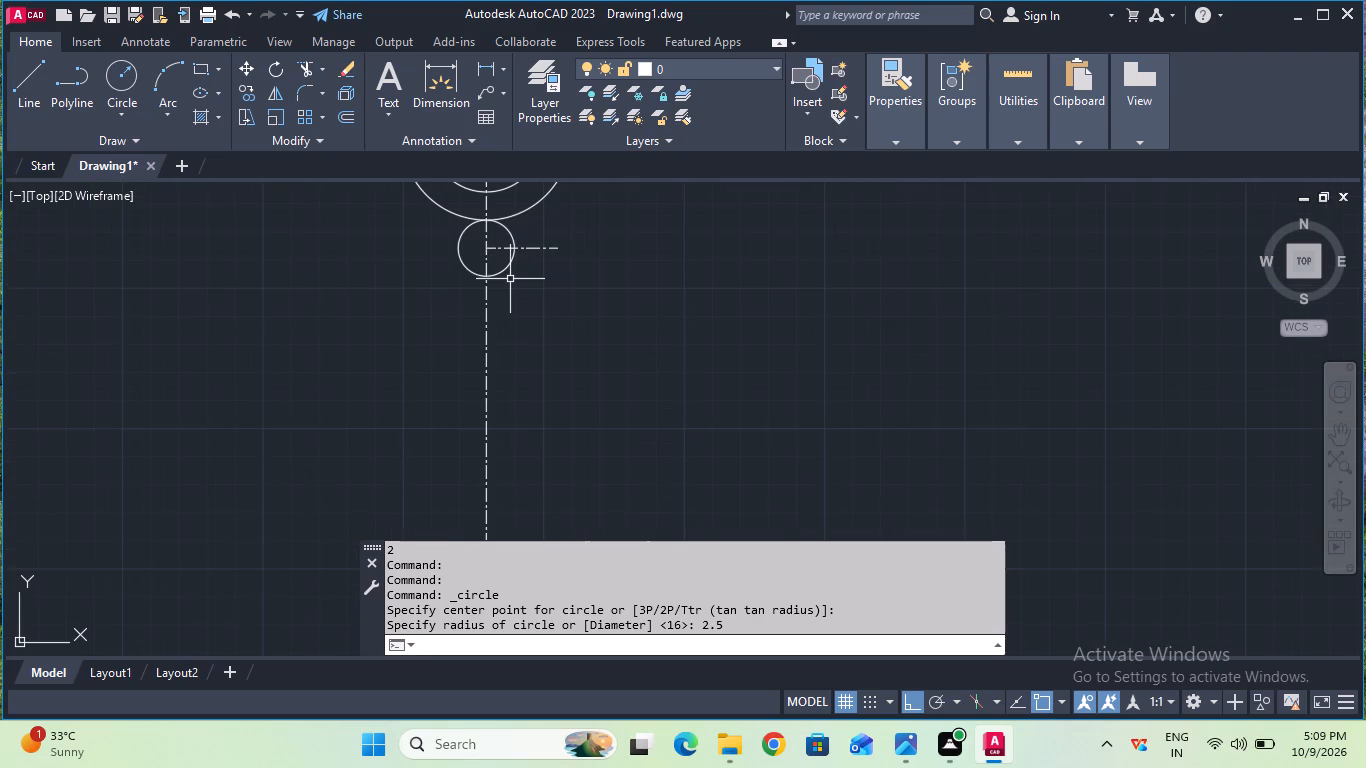
middle_drag(489, 230, 500, 338)
scroll(500, 338, up, 3)
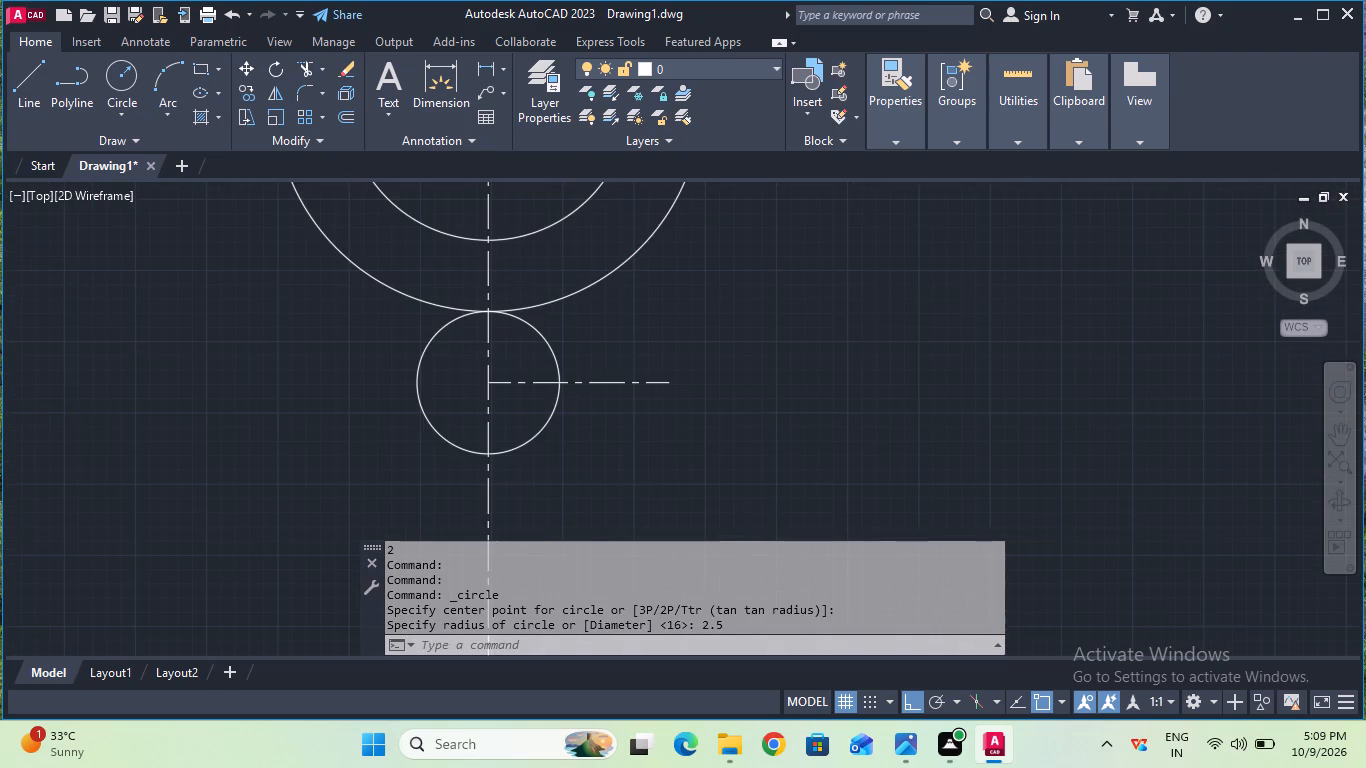
scroll(500, 338, down, 3)
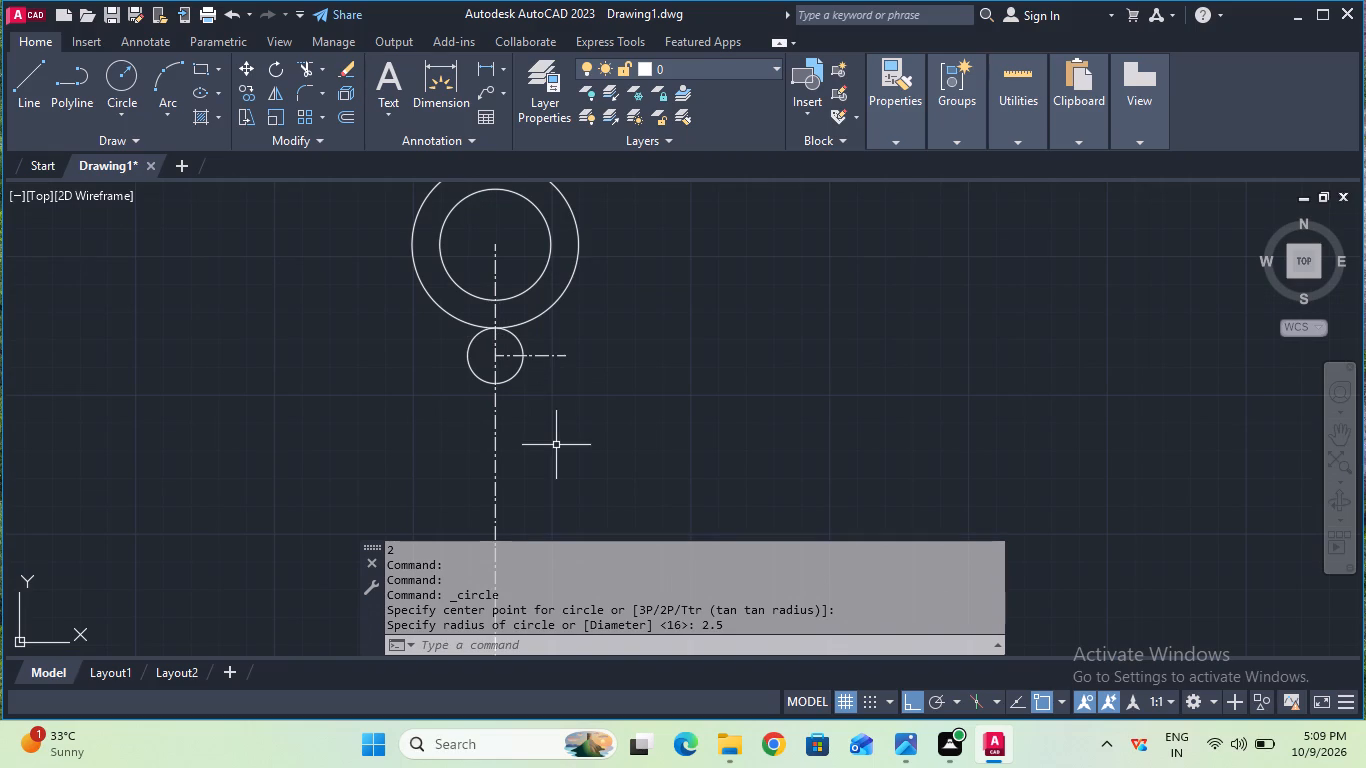
middle_drag(561, 454, 587, 248)
scroll(587, 248, down, 2)
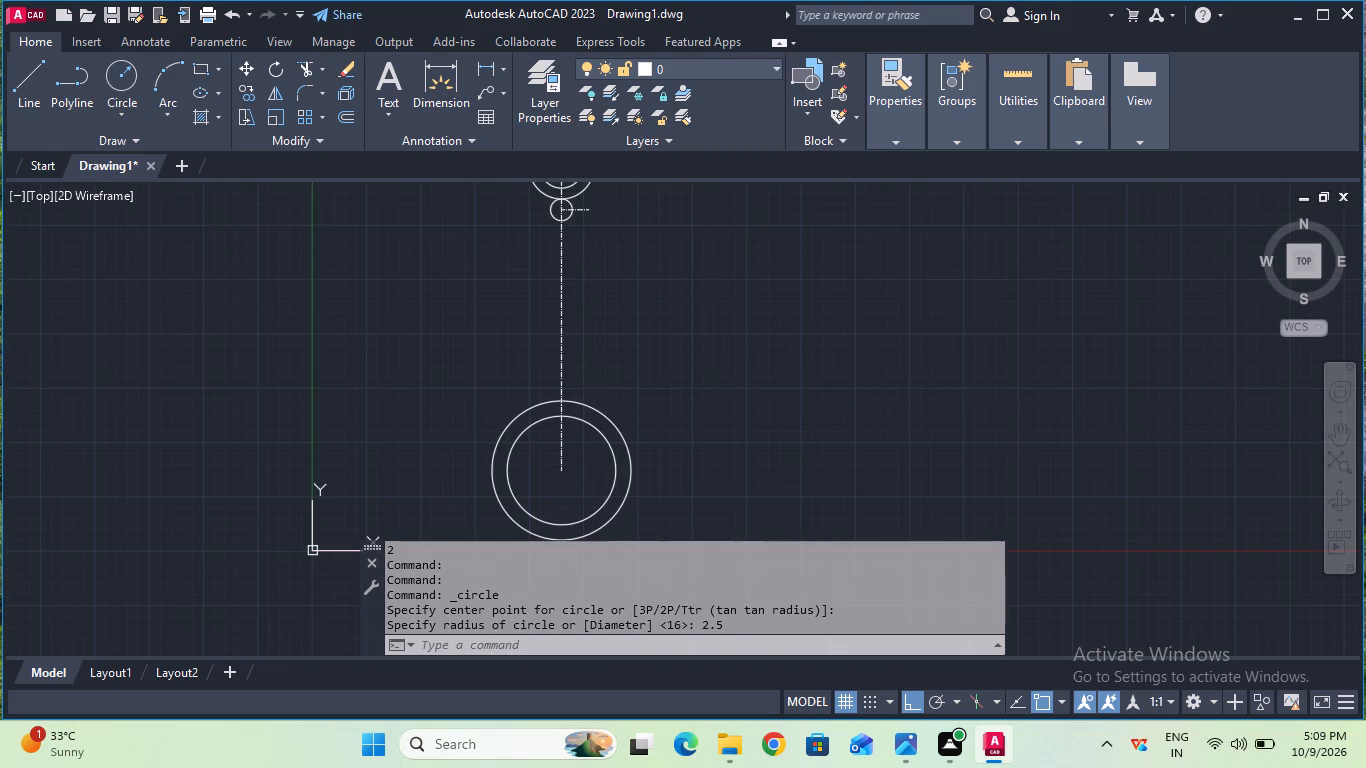
click(478, 65)
click(562, 206)
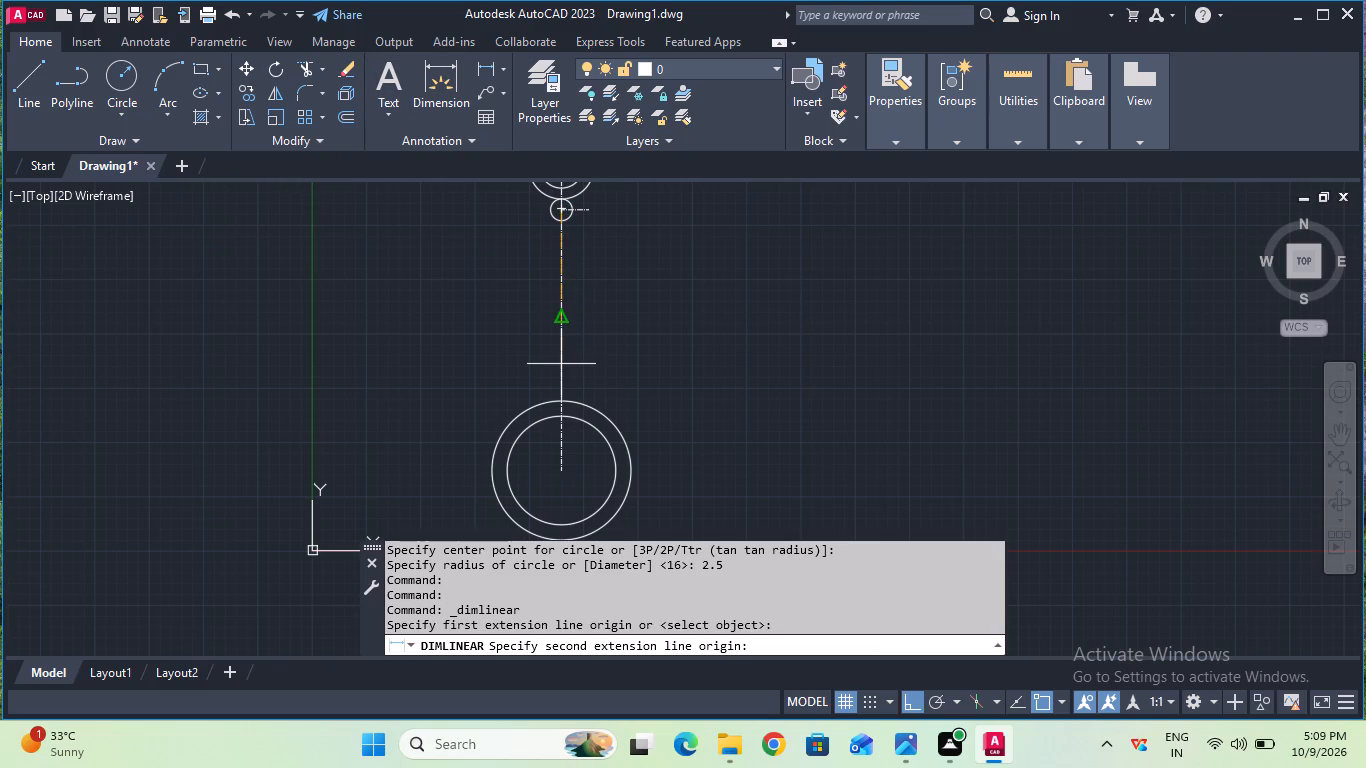
key(4)
key(0)
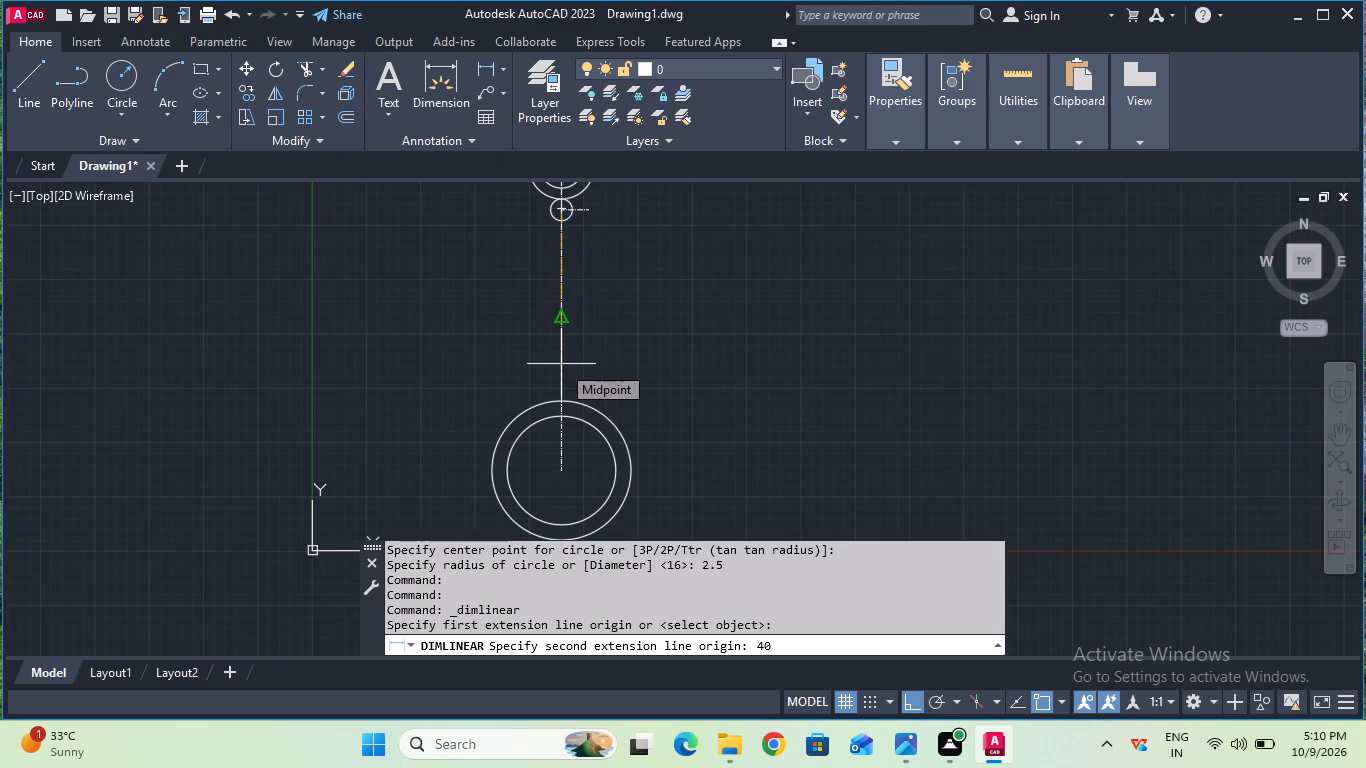
key(Return)
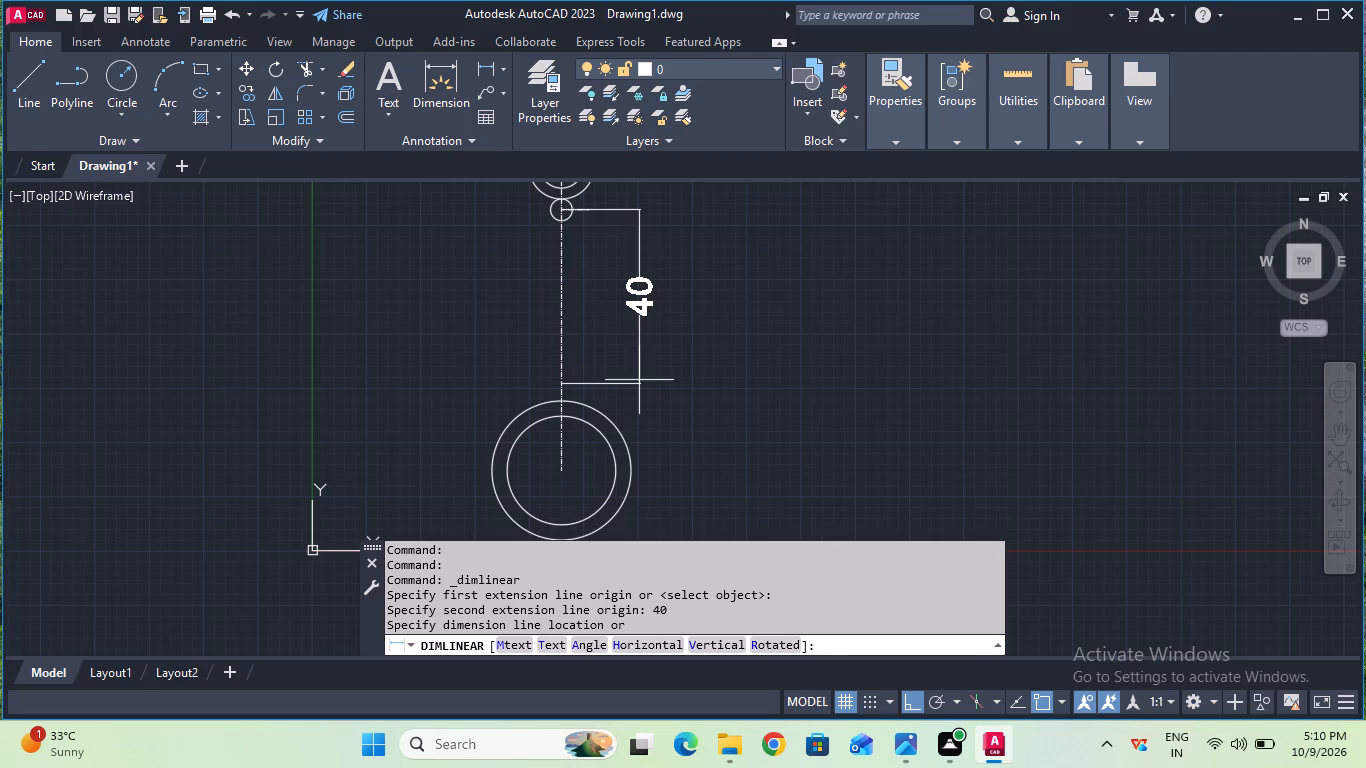
click(621, 384)
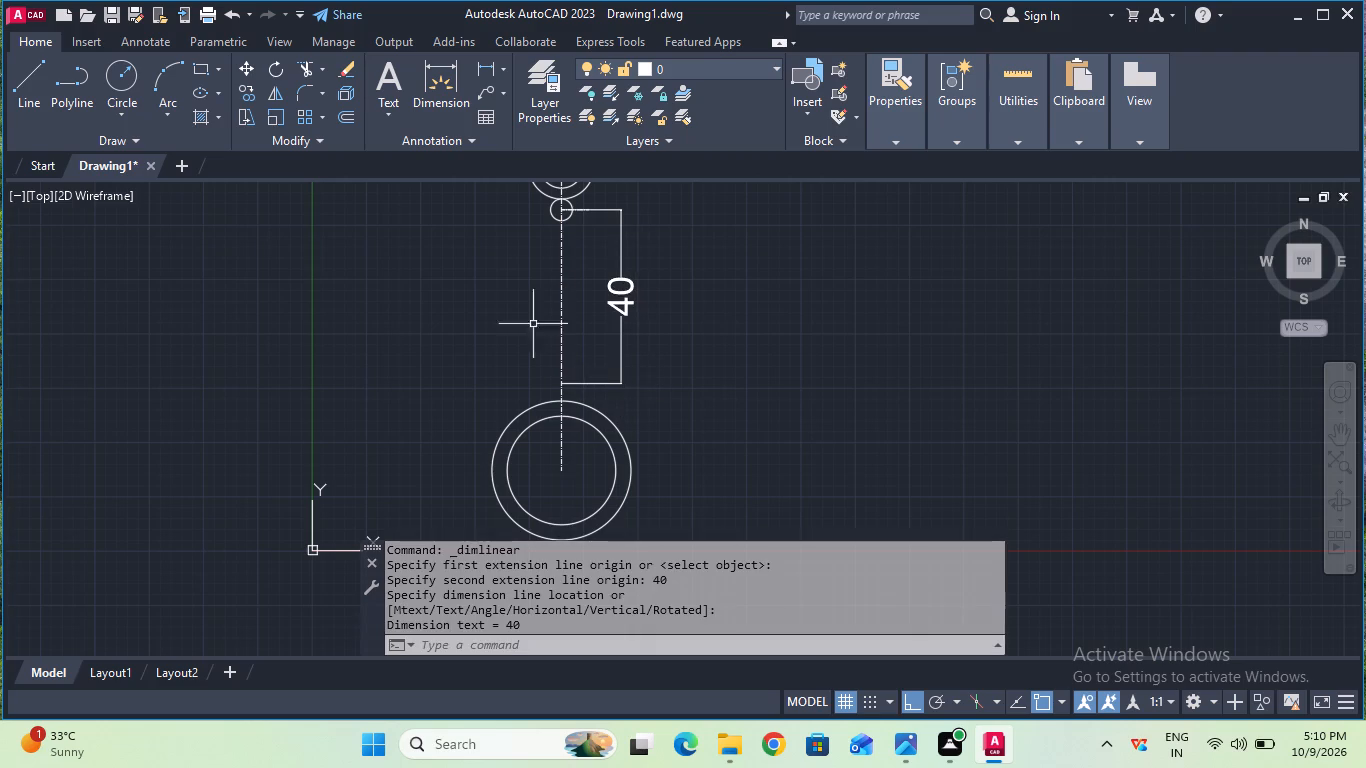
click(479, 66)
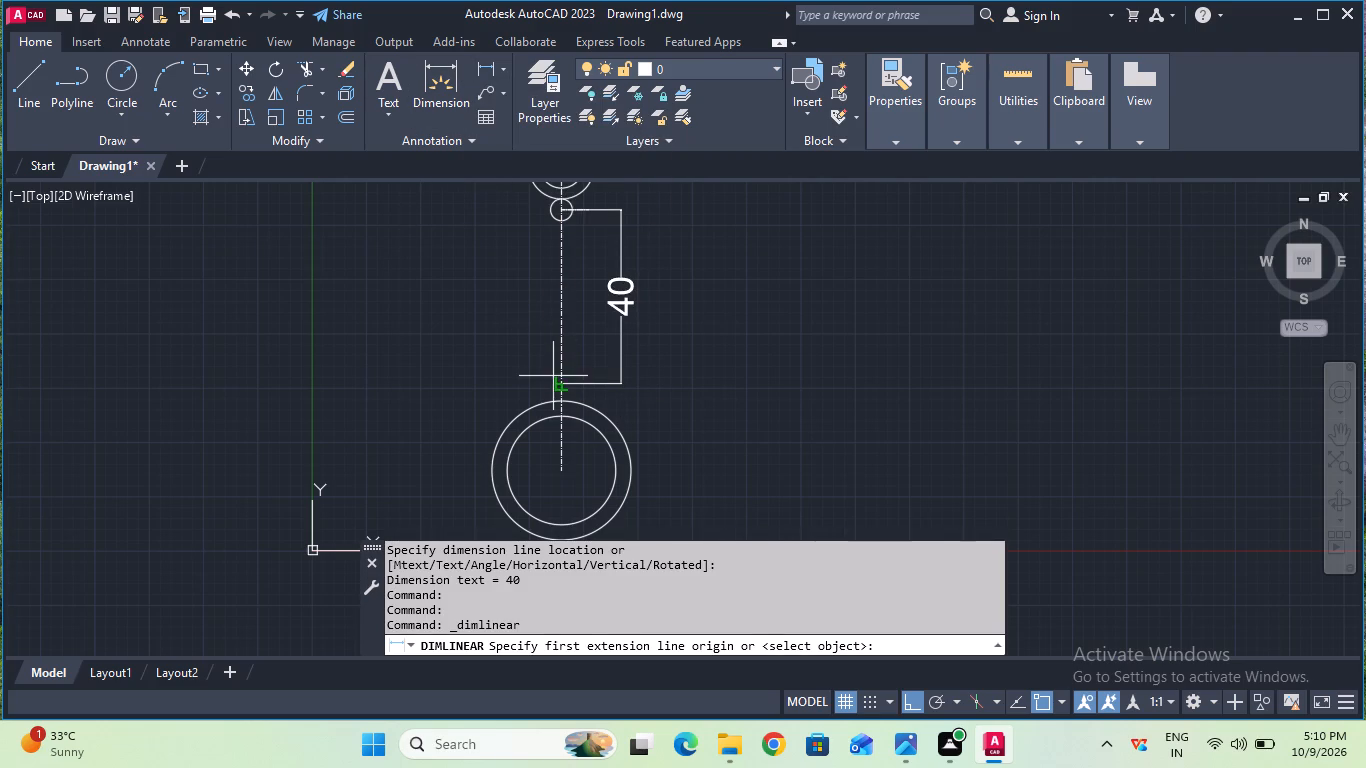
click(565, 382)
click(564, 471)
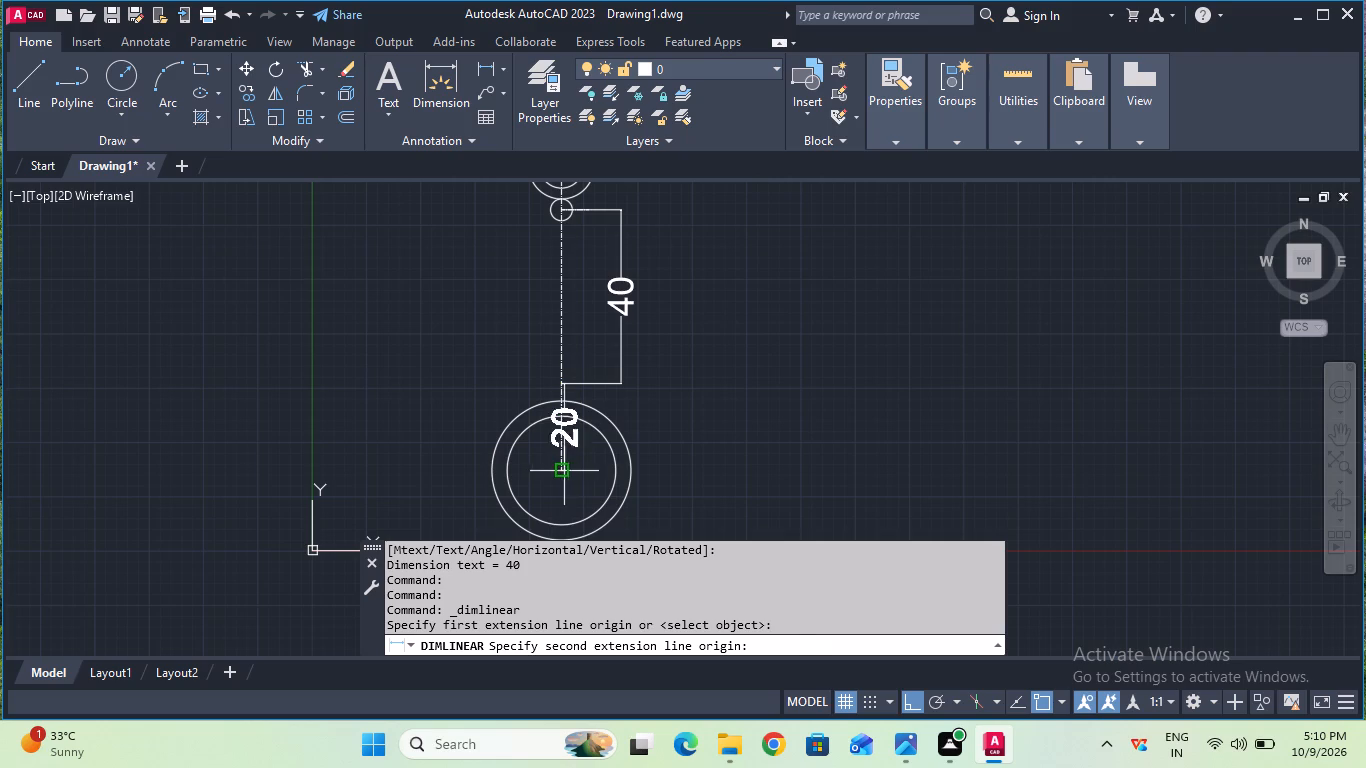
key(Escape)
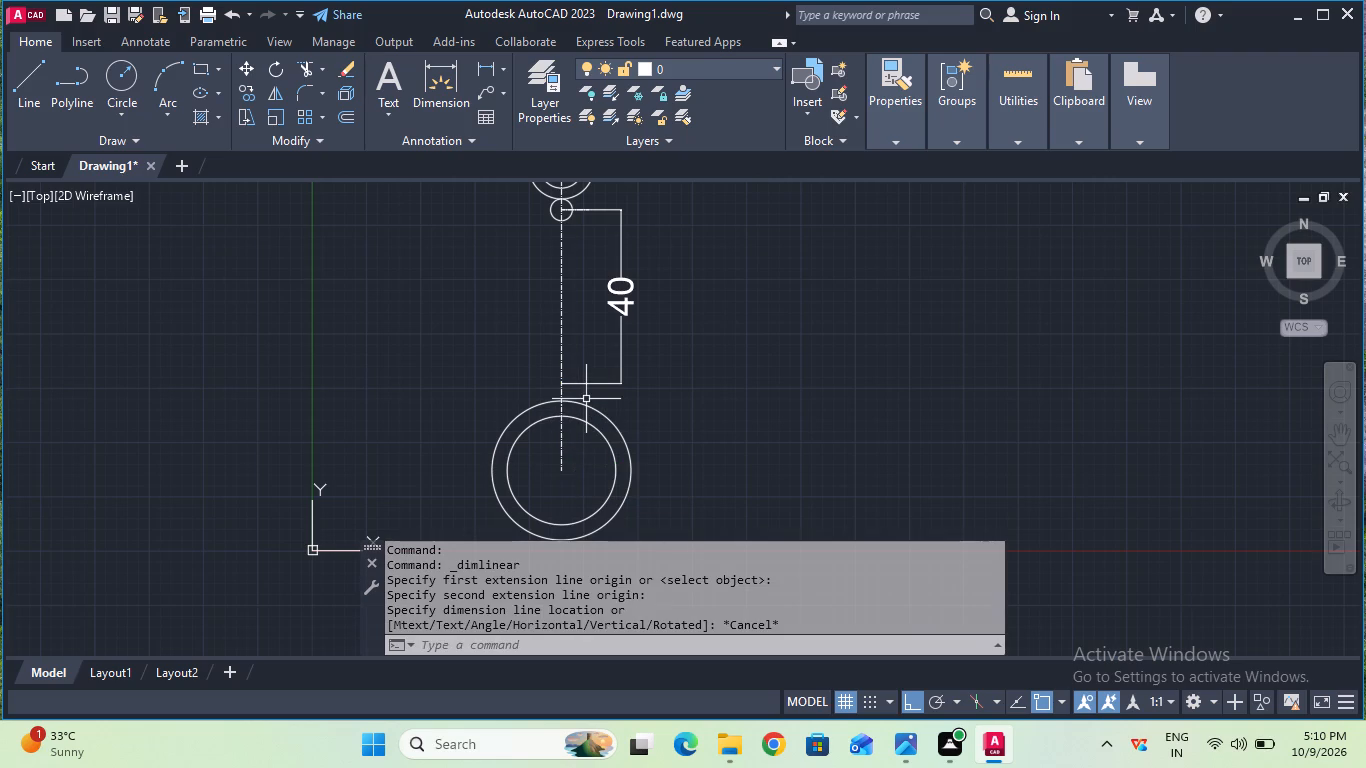
Draw a short horizontal CENTER linetype line from the midpoint of the 40 mm dimension's lower extension line to the vertical centre line.
scroll(586, 399, up, 1)
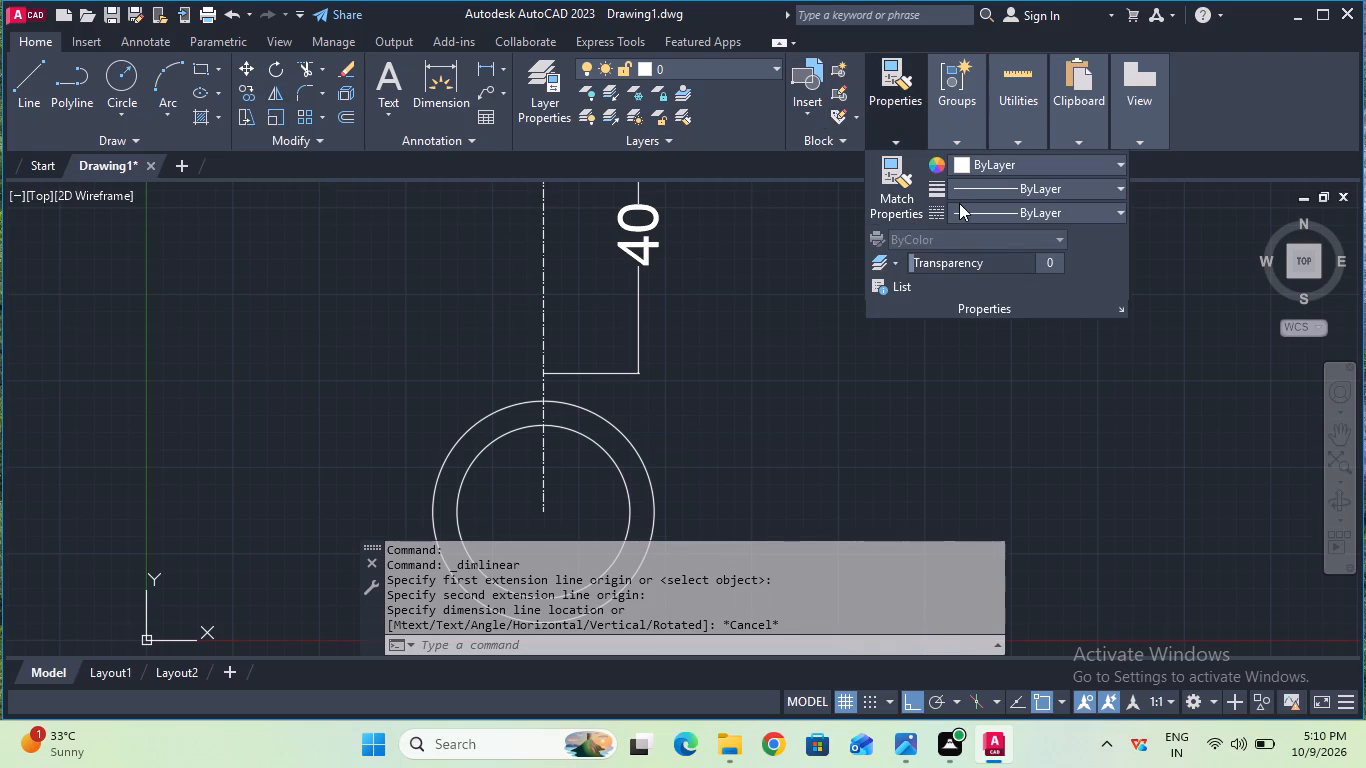
click(959, 203)
click(991, 276)
click(42, 94)
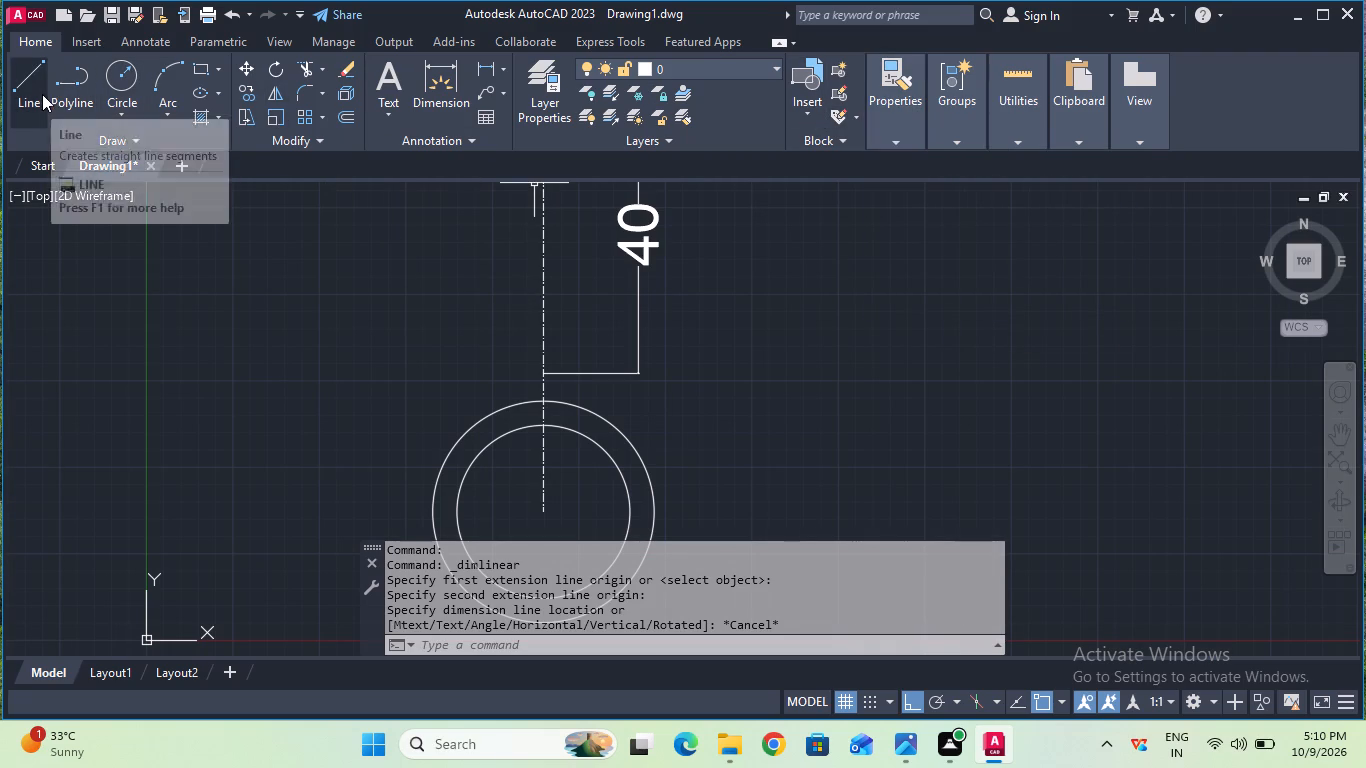
click(598, 369)
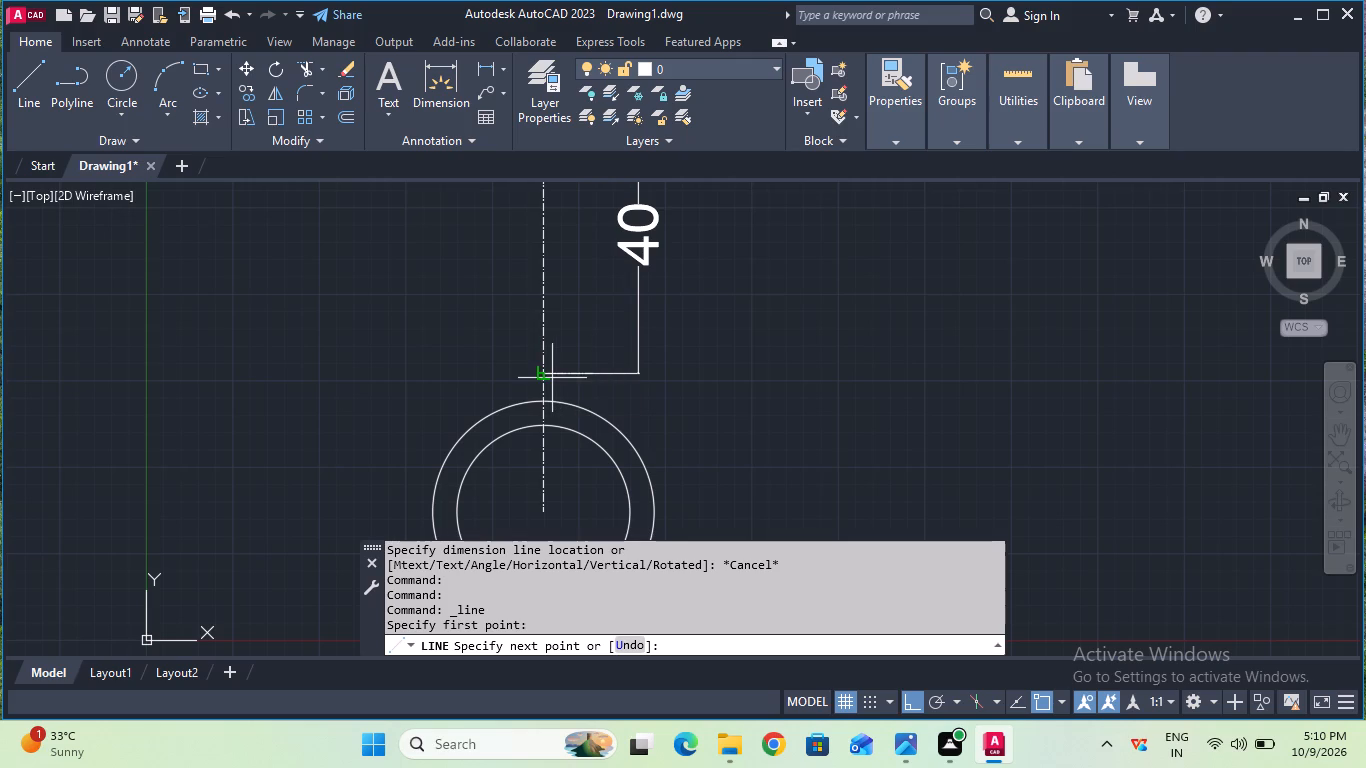
click(543, 378)
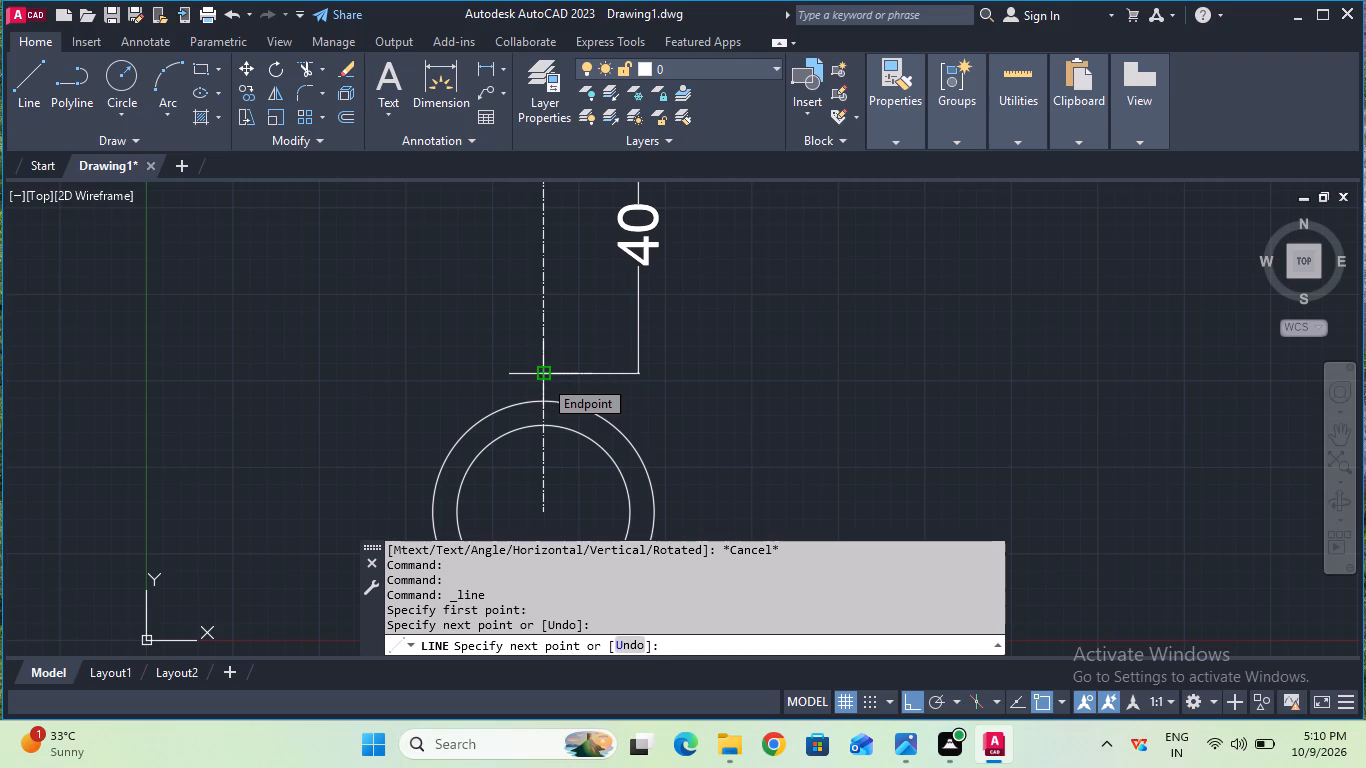
key(Escape)
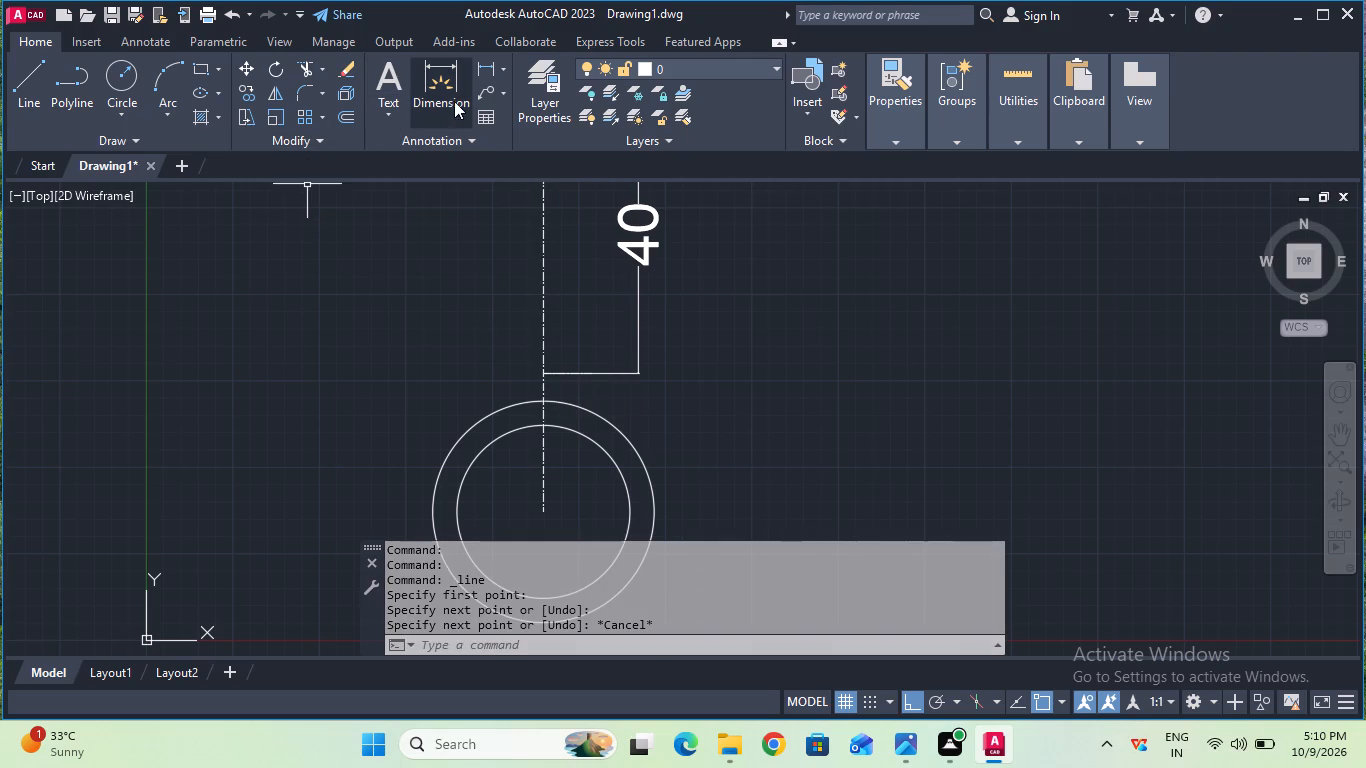
Erase the 40 mm linear dimension beside the centre line.
click(345, 74)
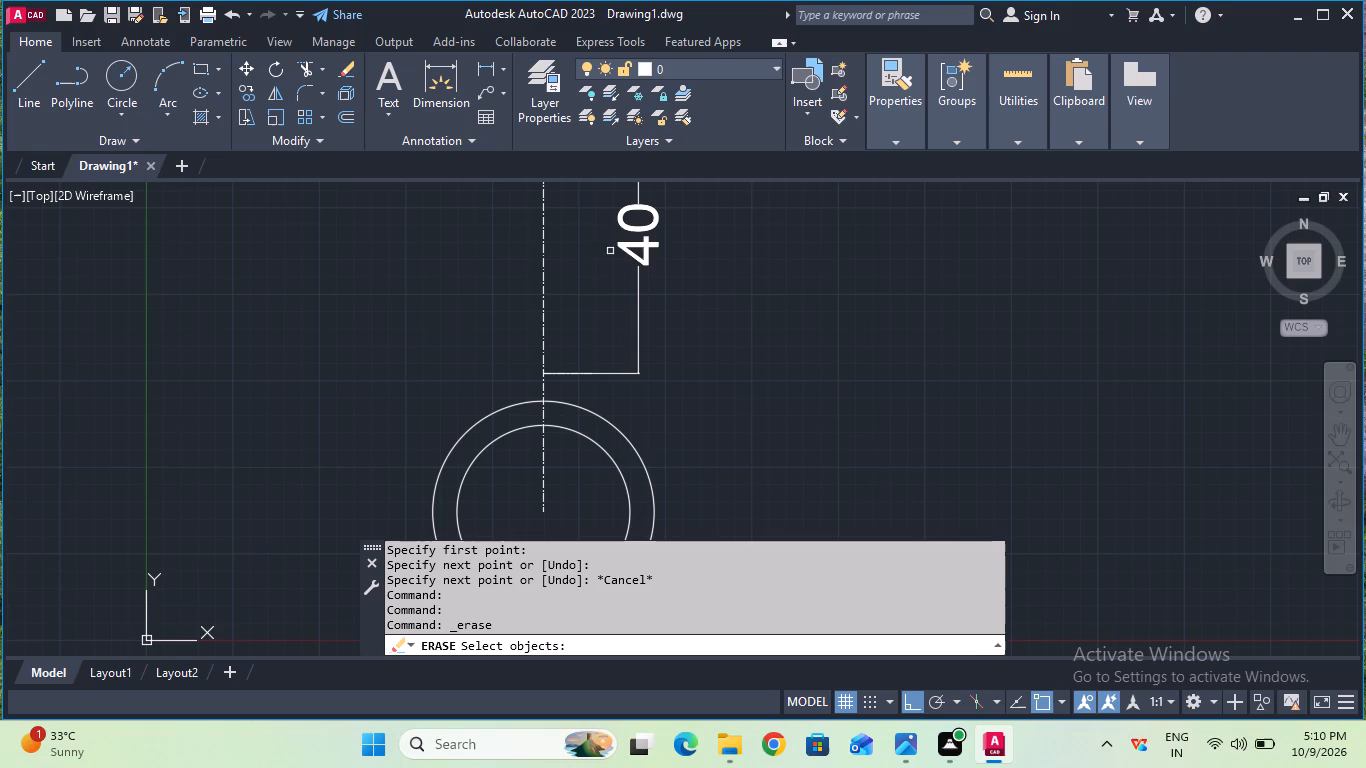
click(627, 248)
key(Return)
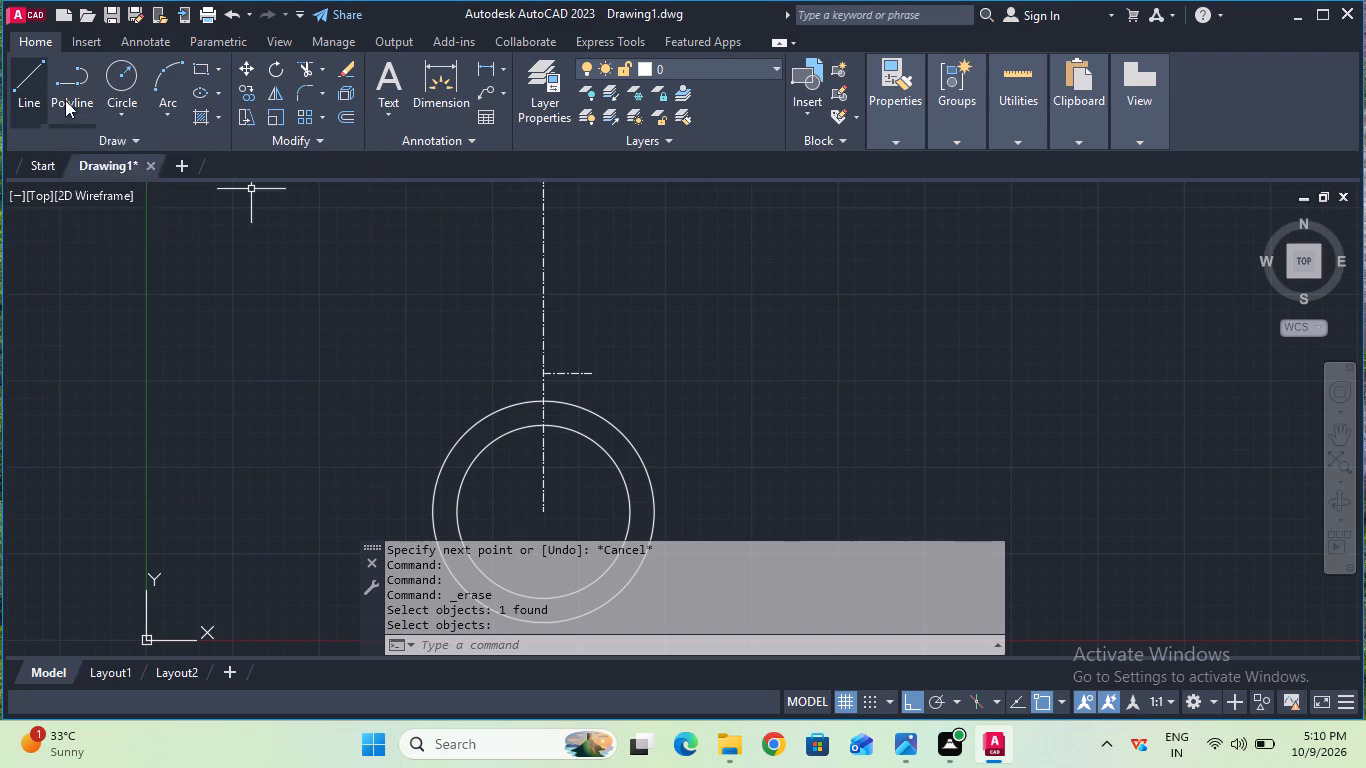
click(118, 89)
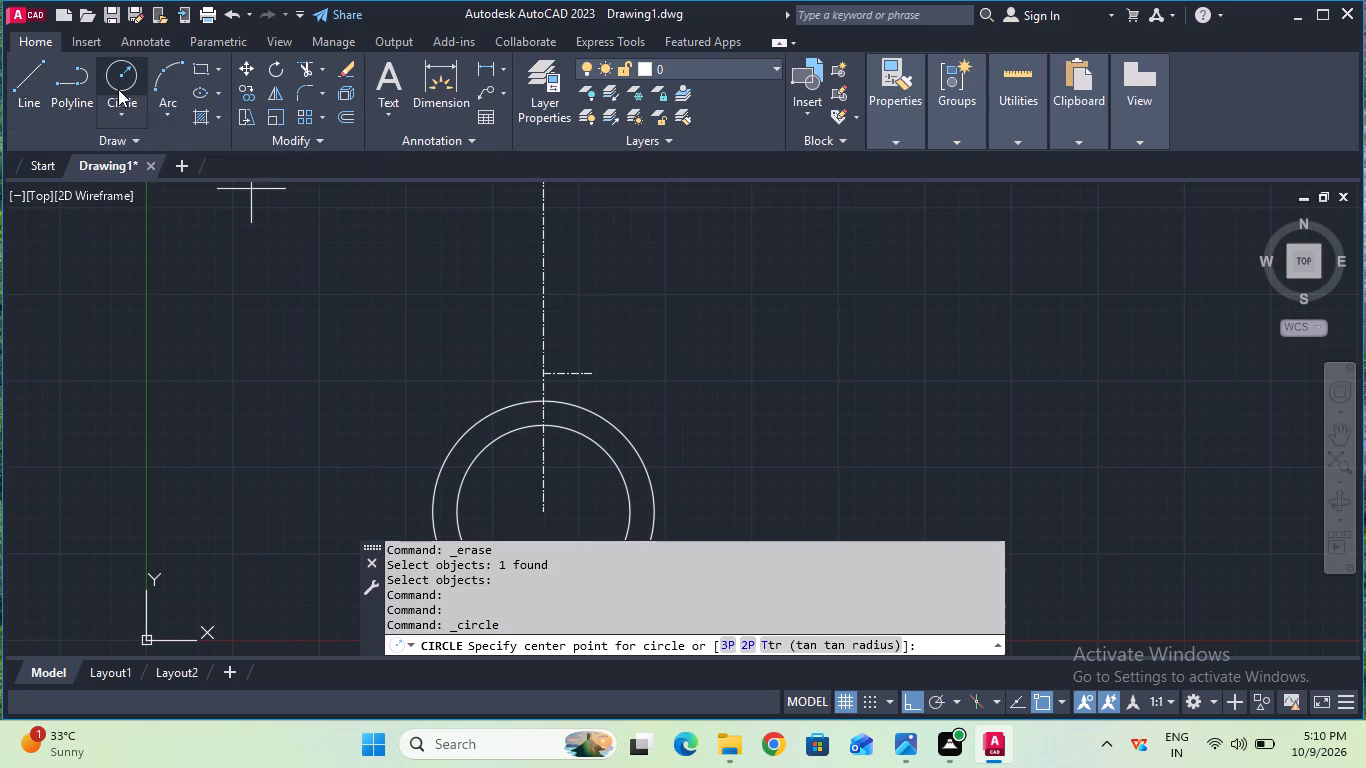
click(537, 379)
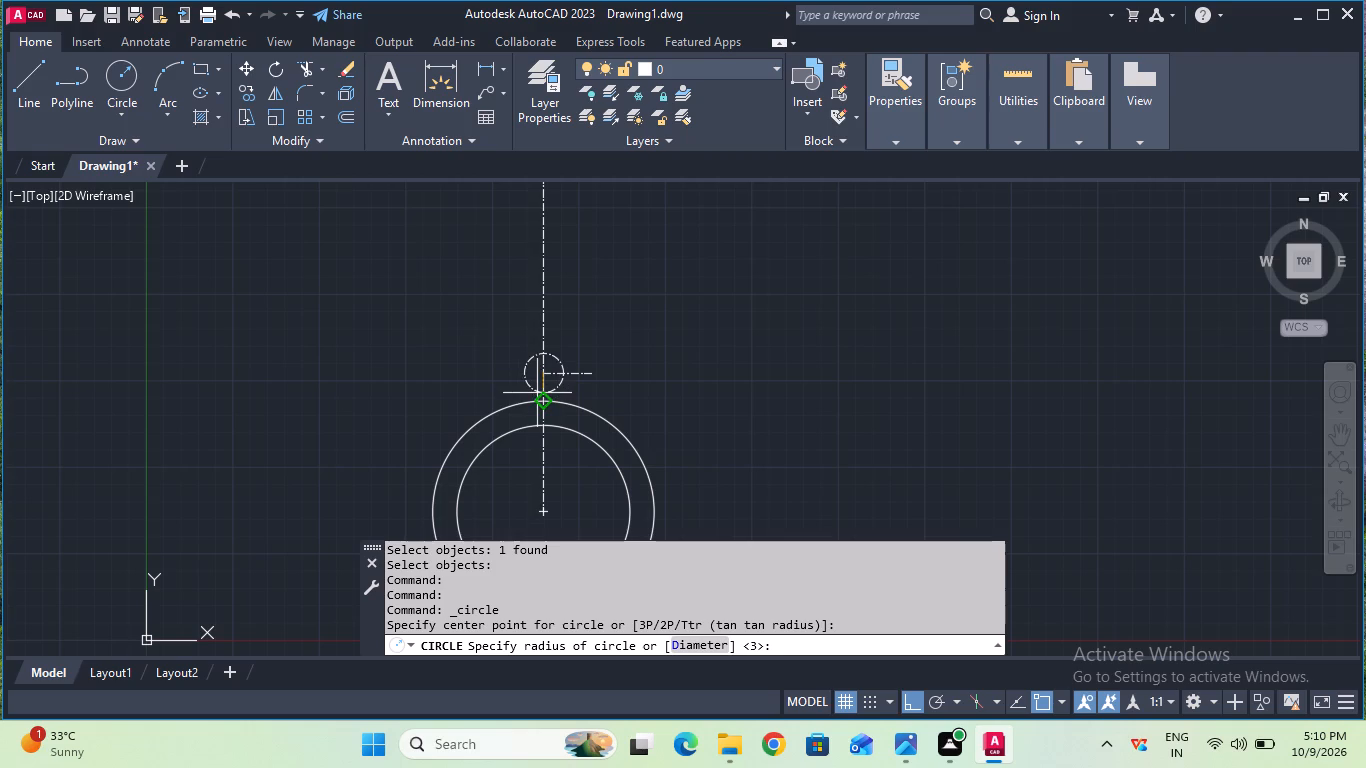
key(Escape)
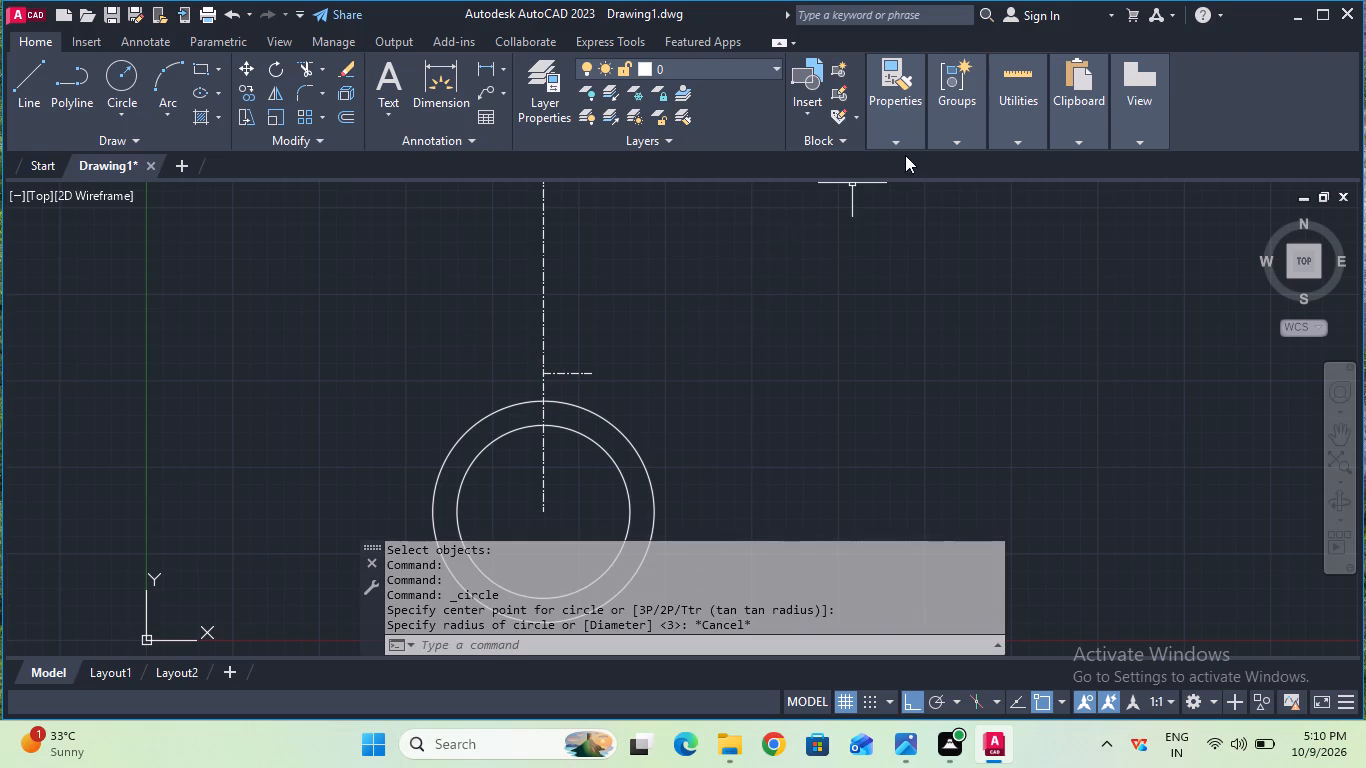
Draw a 4 mm radius circle in ByLayer linetype, centred where the lower short horizontal line meets the vertical centre line.
click(1016, 212)
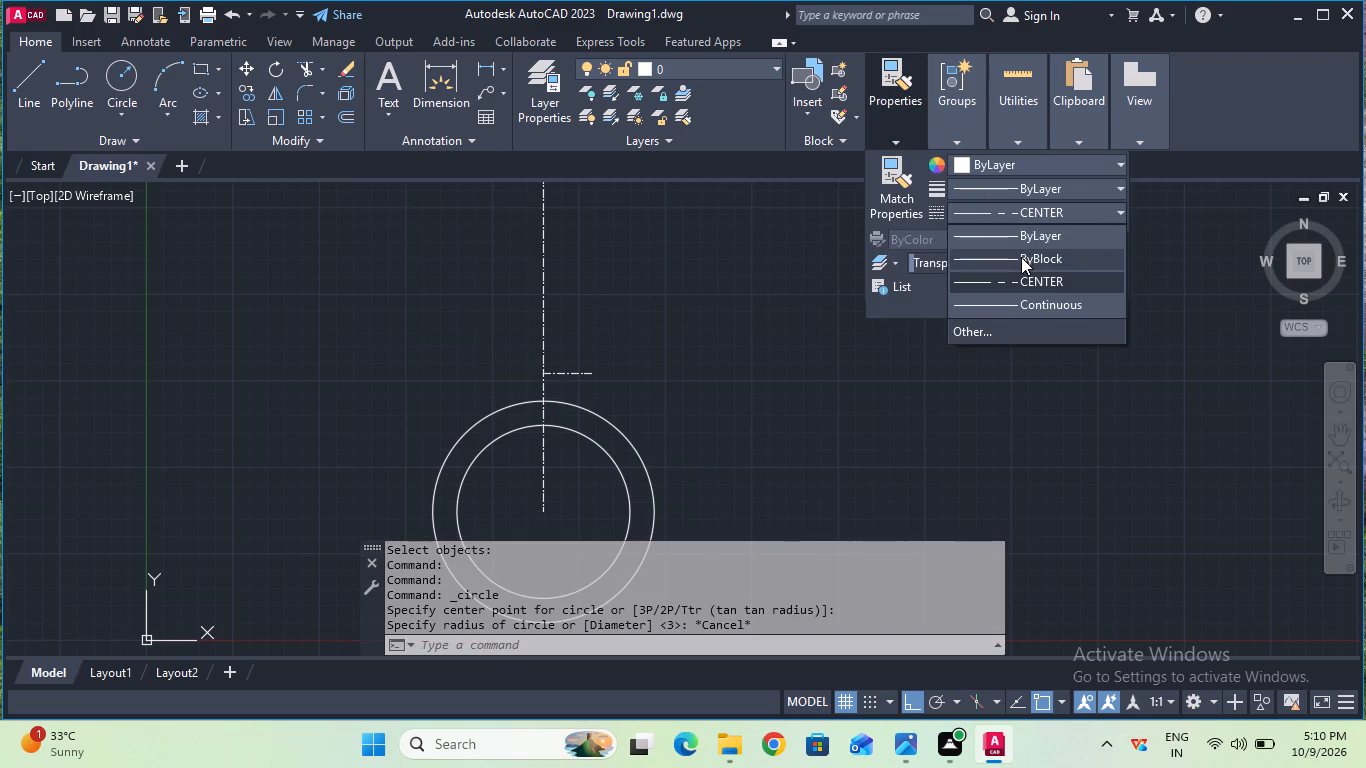
click(1021, 257)
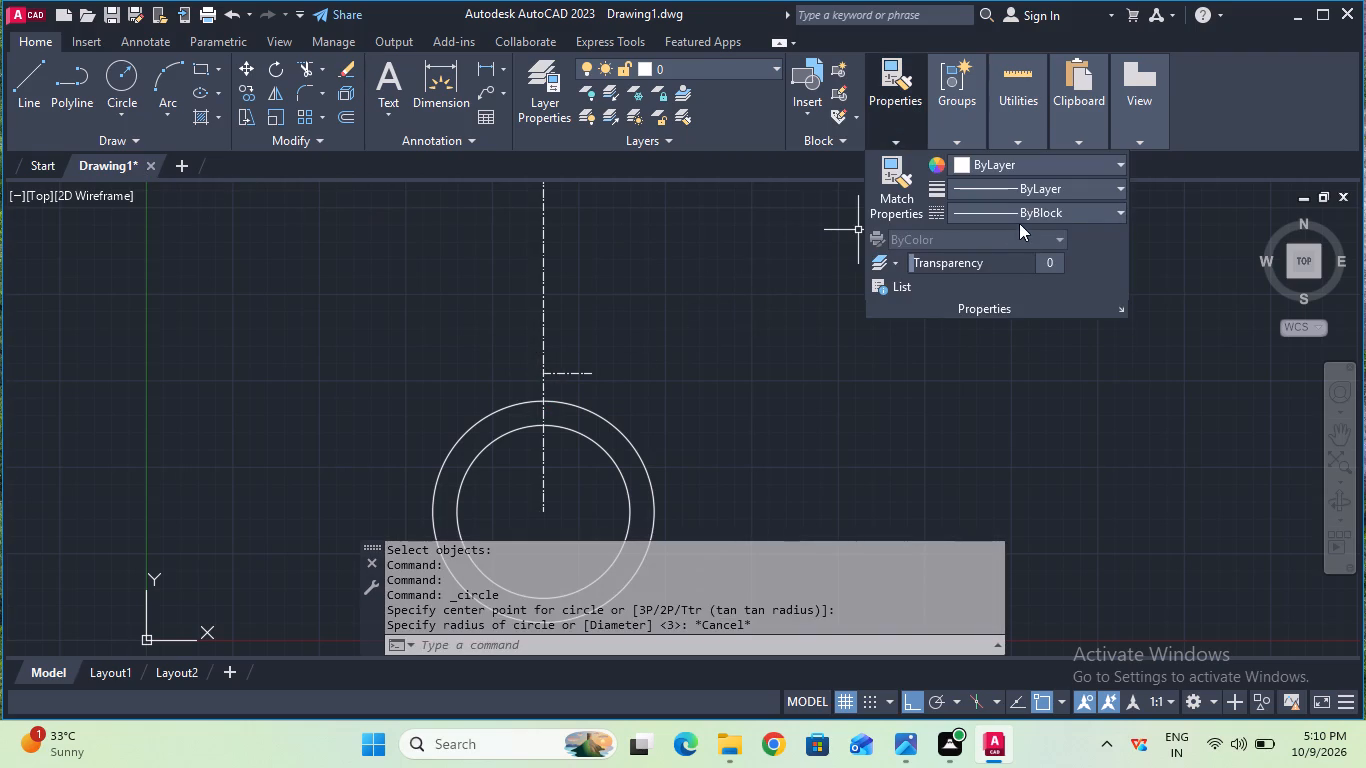
click(1020, 219)
click(1027, 235)
click(126, 90)
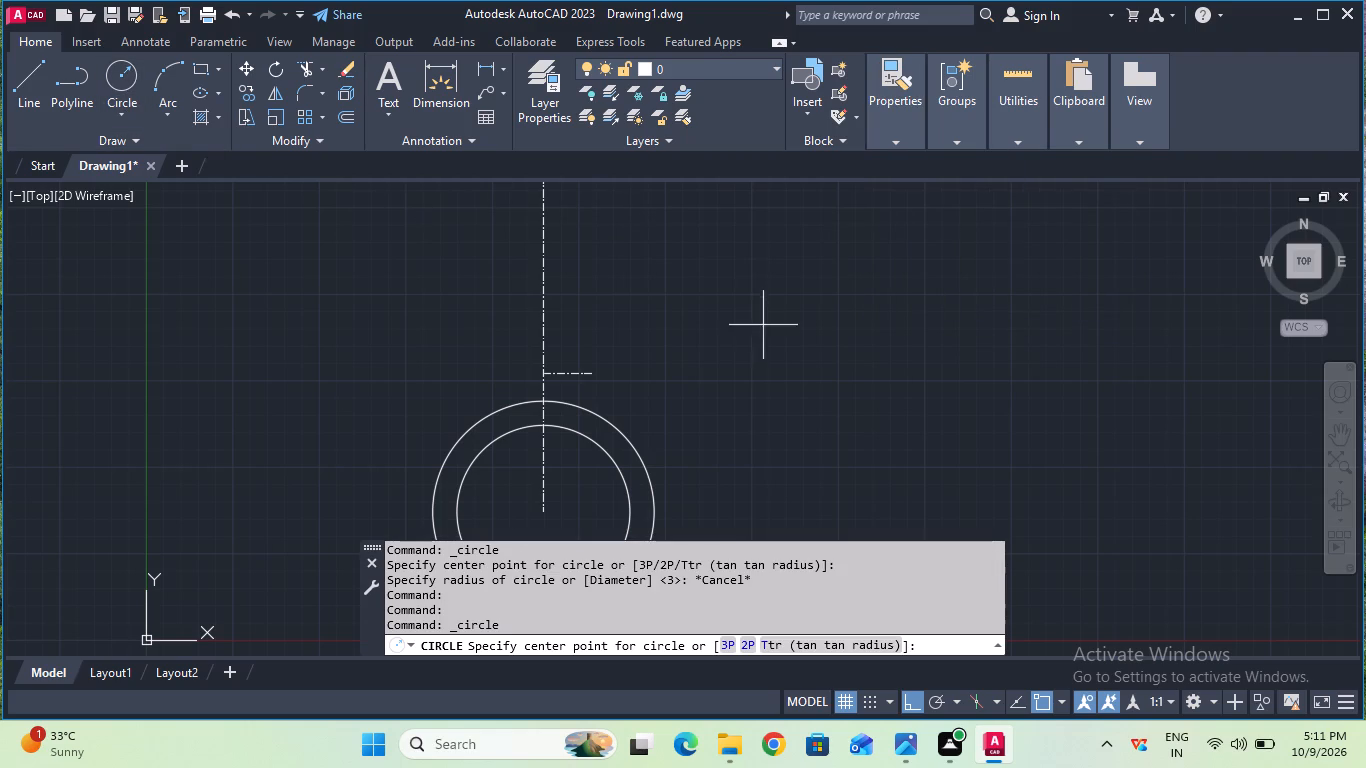
click(546, 377)
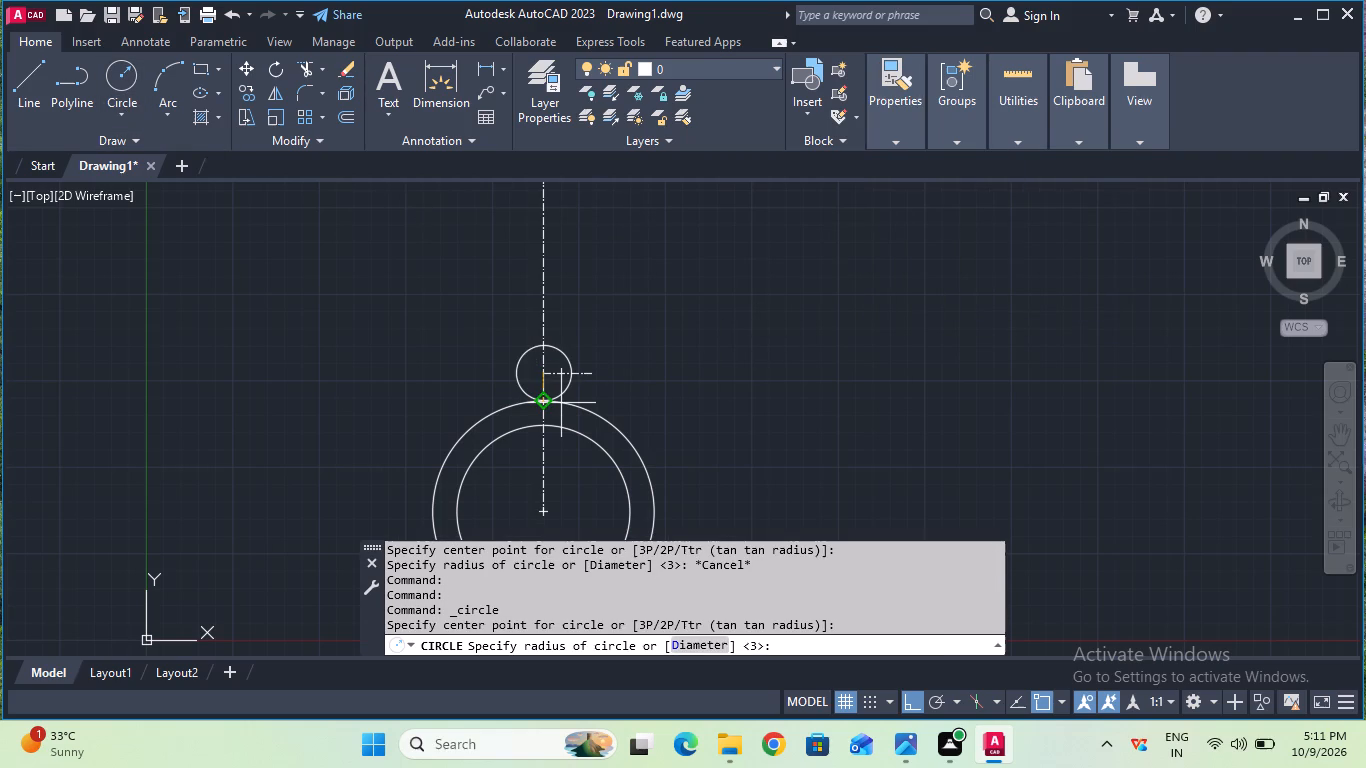
key(4)
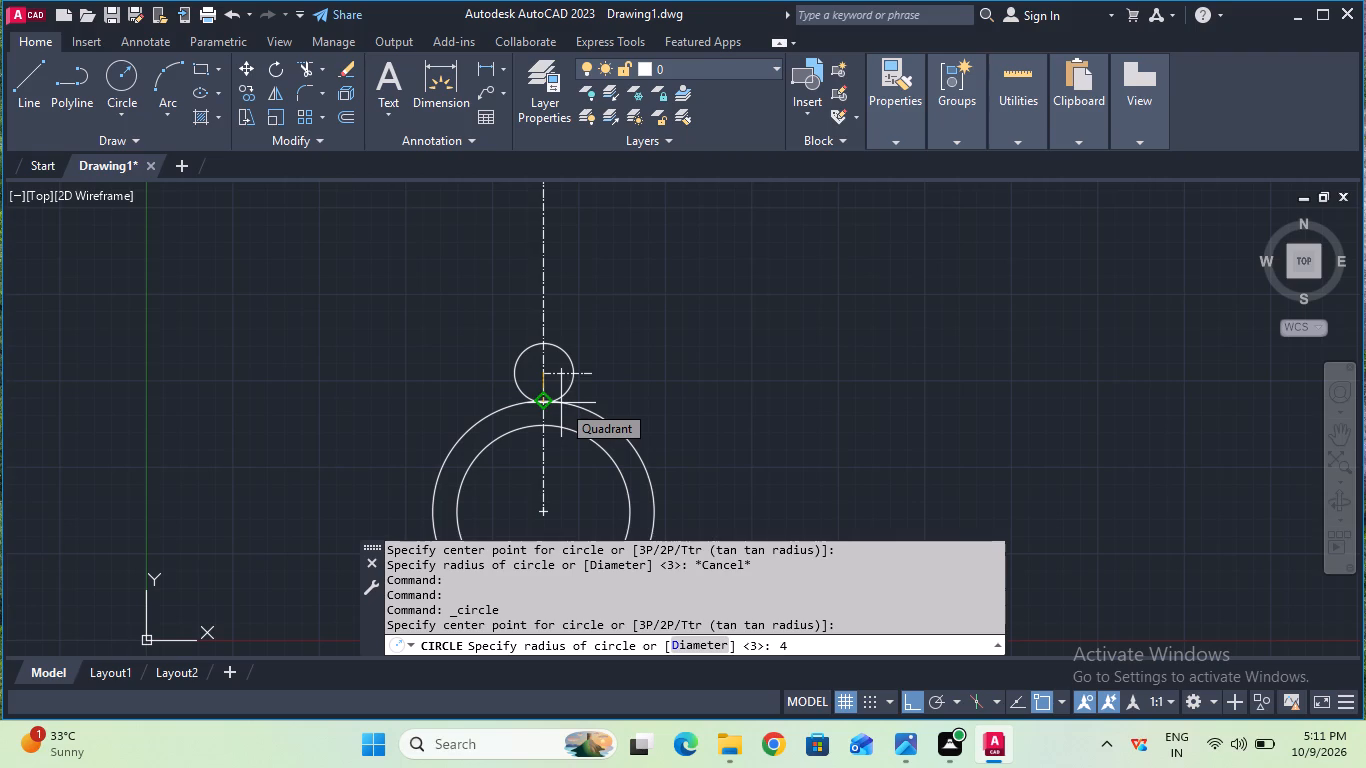
key(Return)
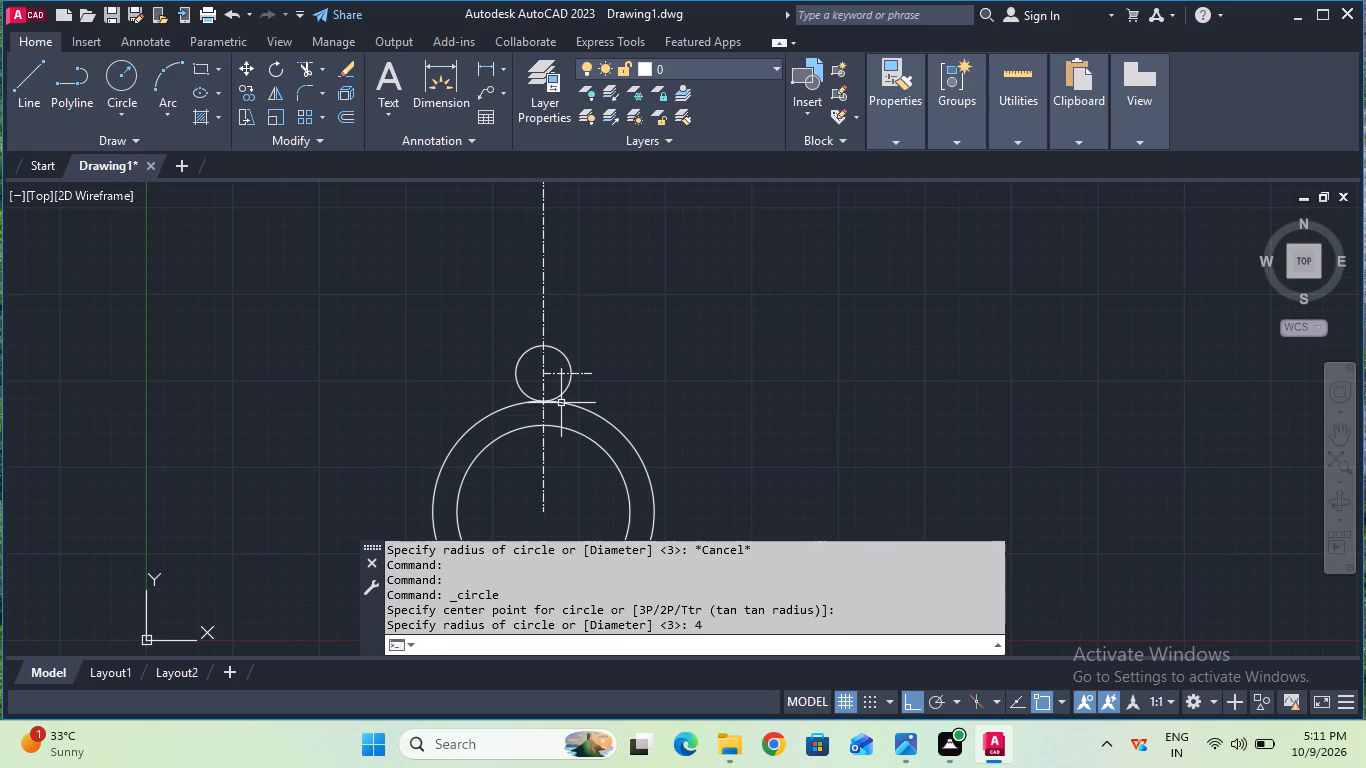
key(Escape)
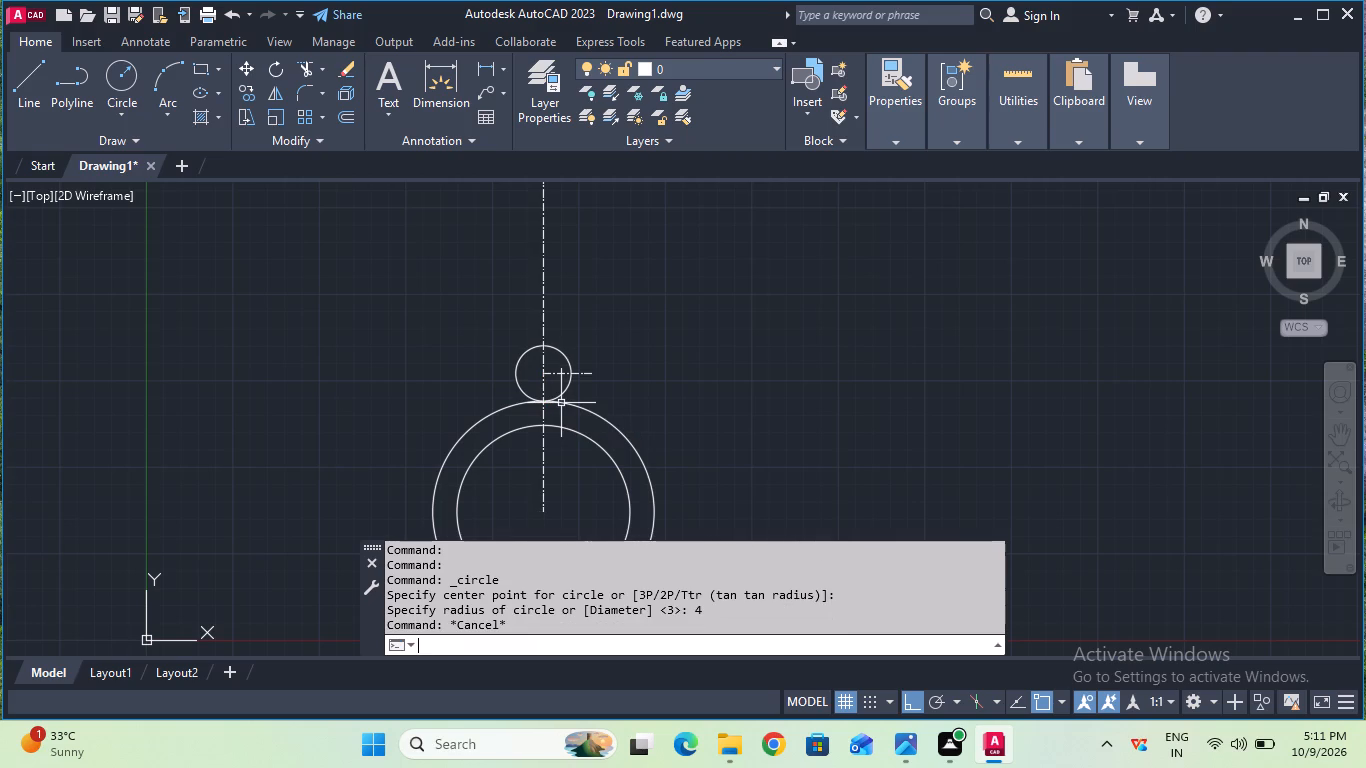
Draw a line tangent to the left sides of the upper 2.5 mm and lower 4 mm radius small circles.
scroll(561, 403, up, 1)
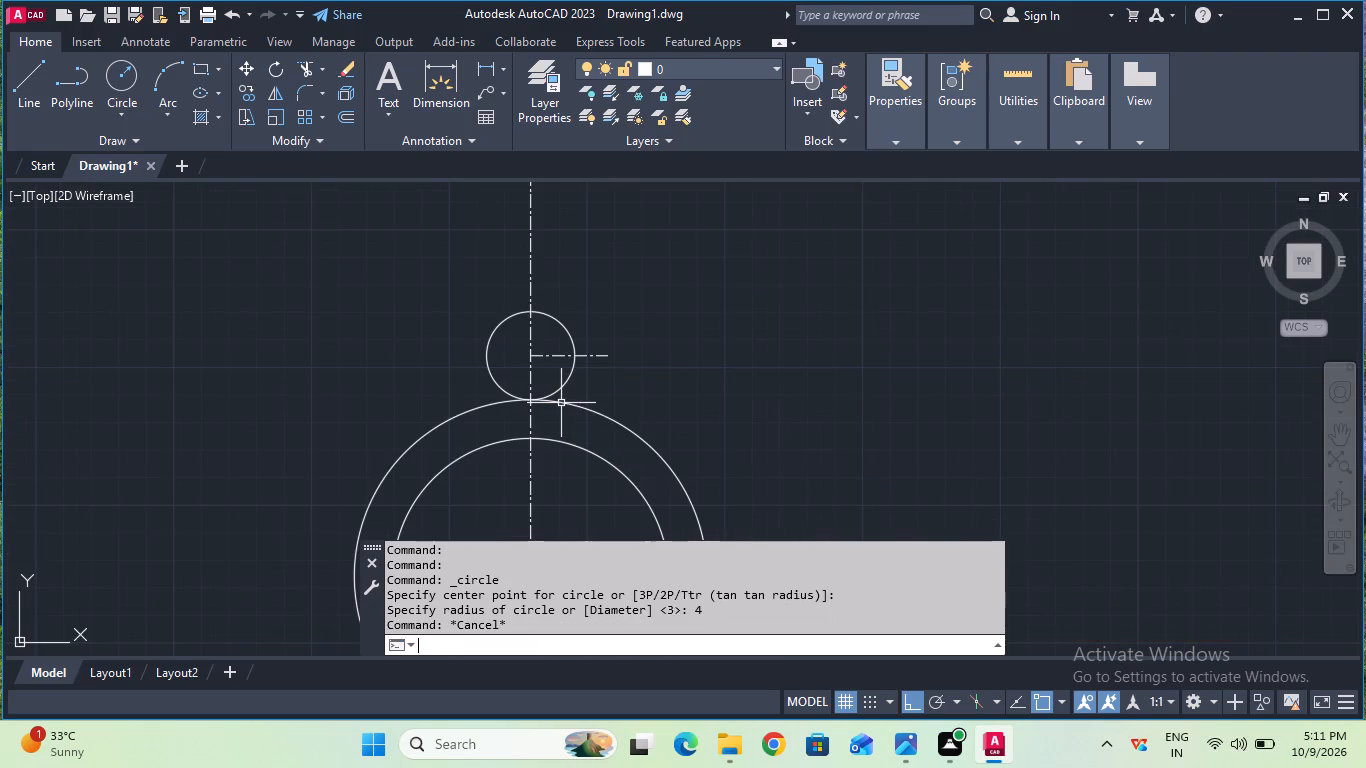
scroll(561, 403, down, 2)
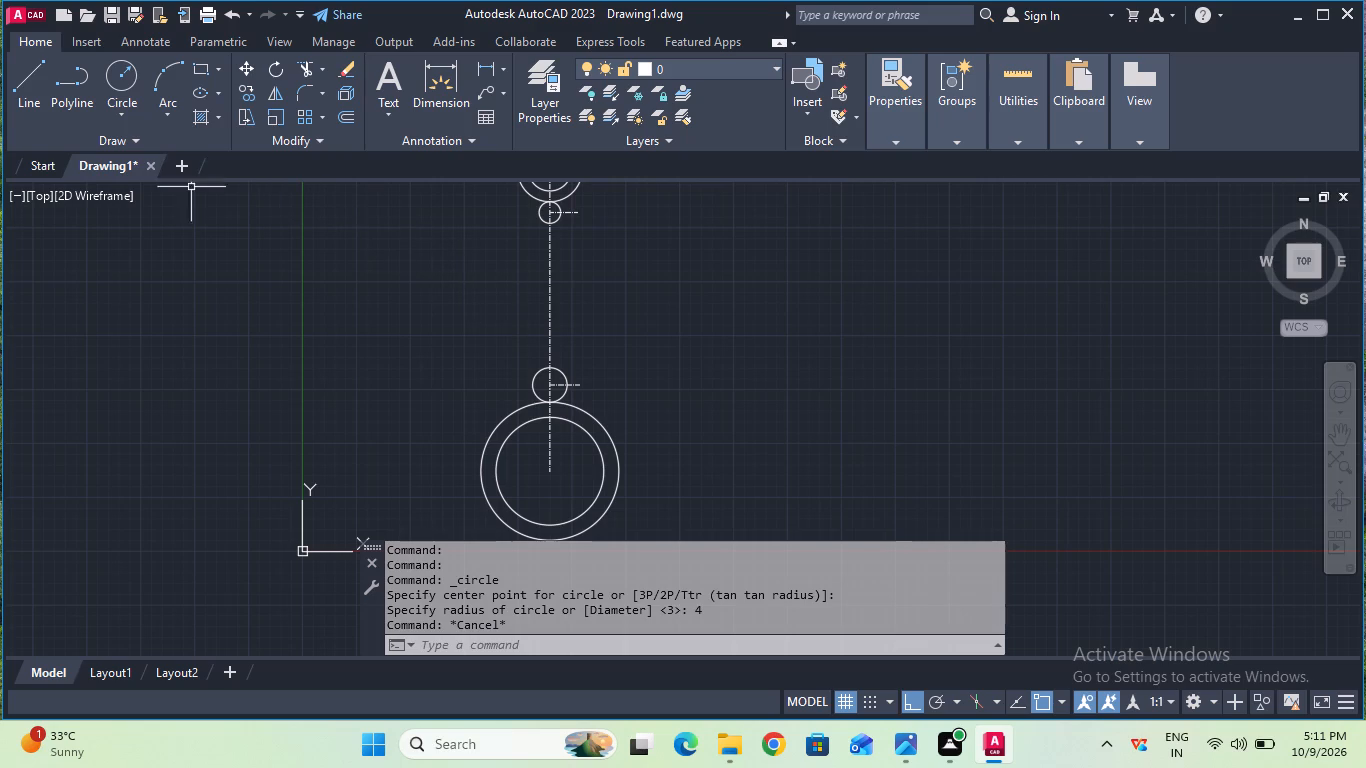
key(l)
key(Return)
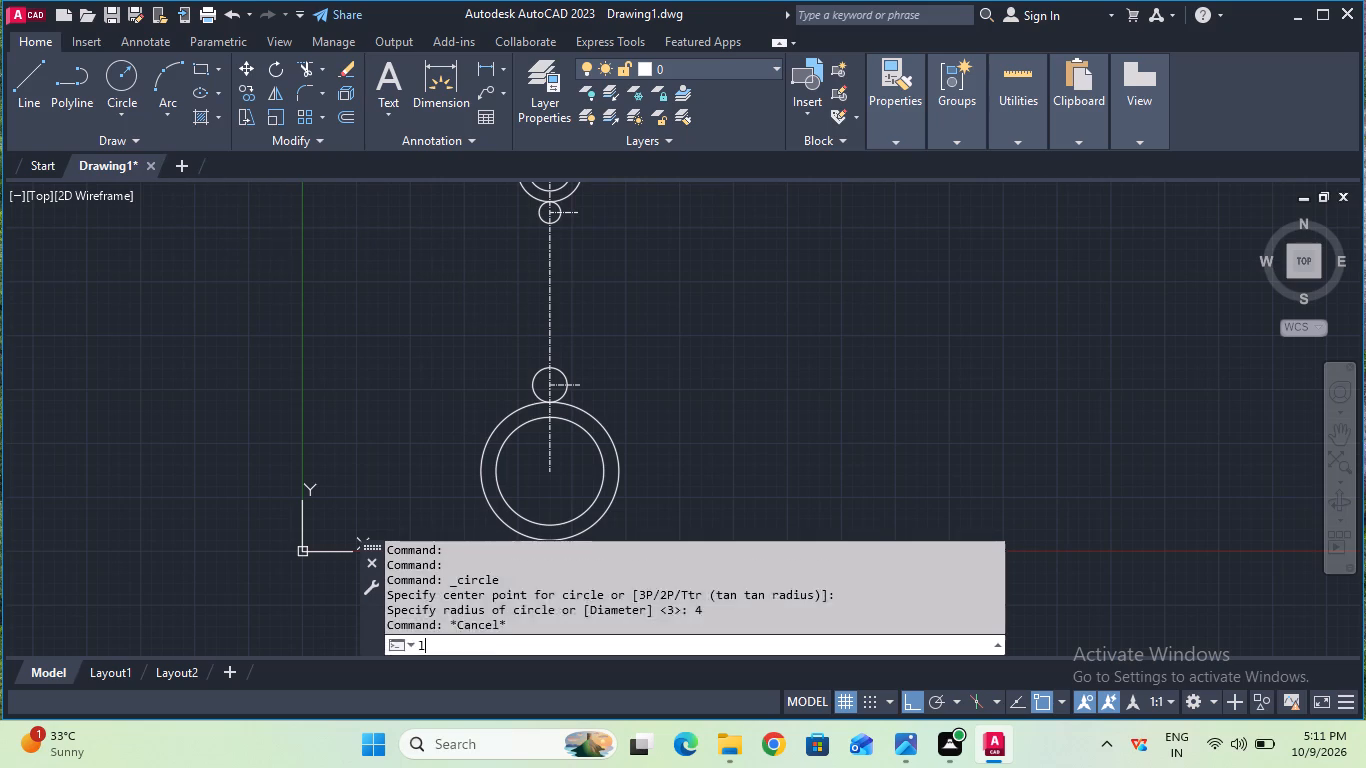
text(tan)
key(Return)
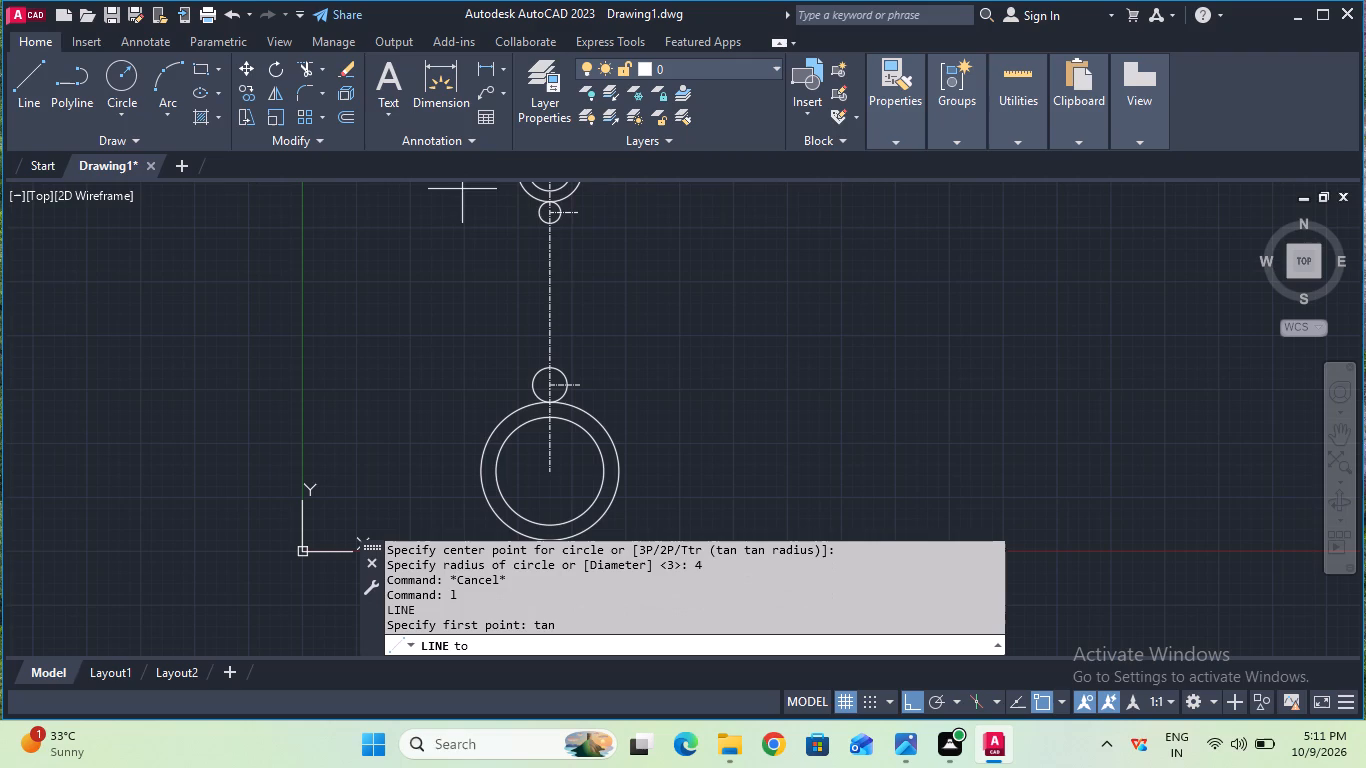
click(538, 216)
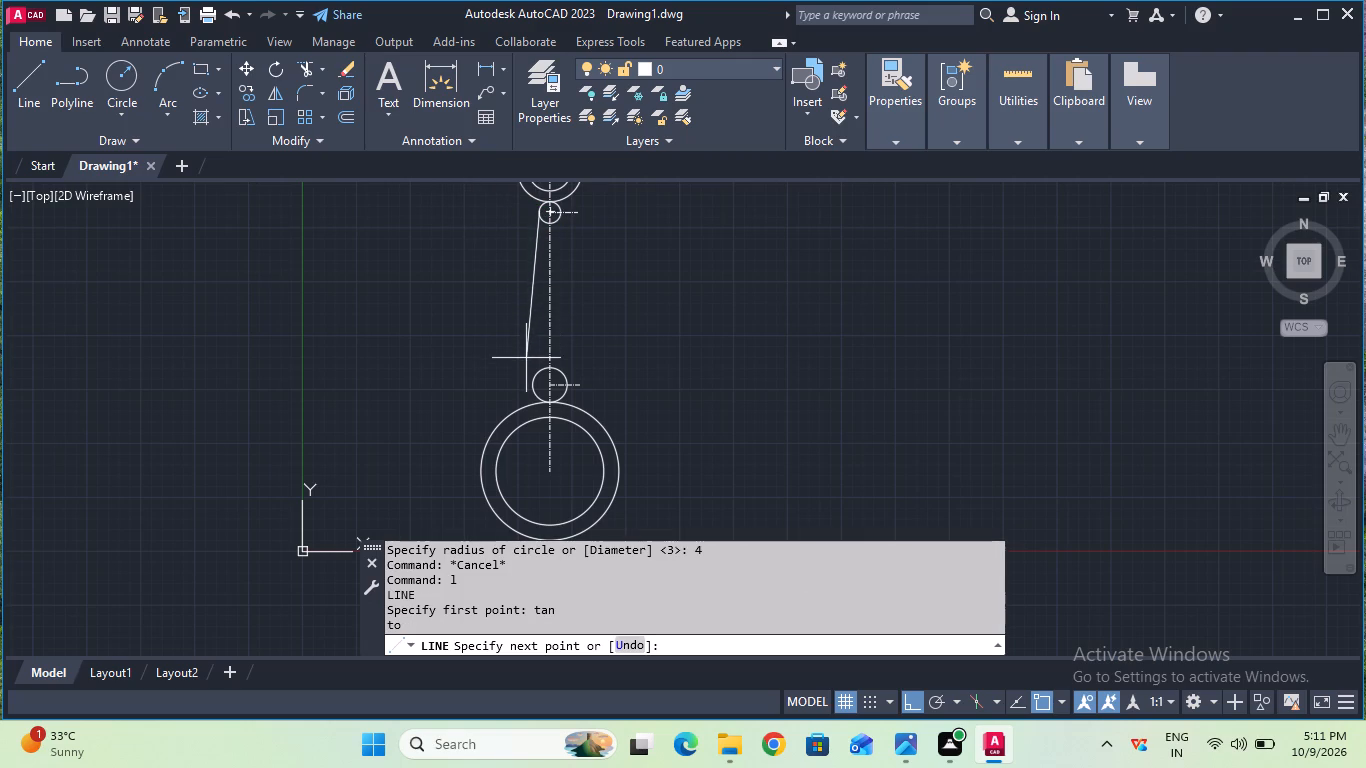
text(tan)
key(Return)
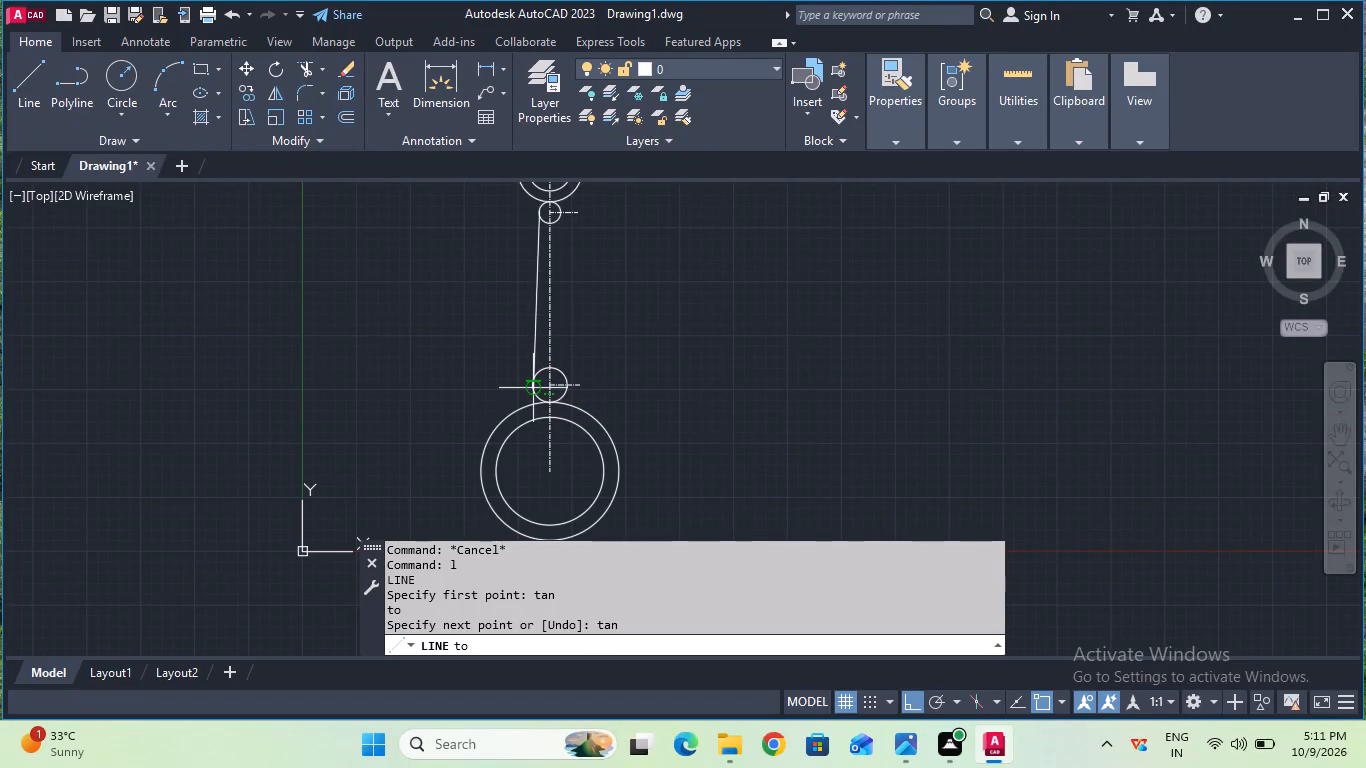
click(532, 388)
scroll(532, 388, up, 3)
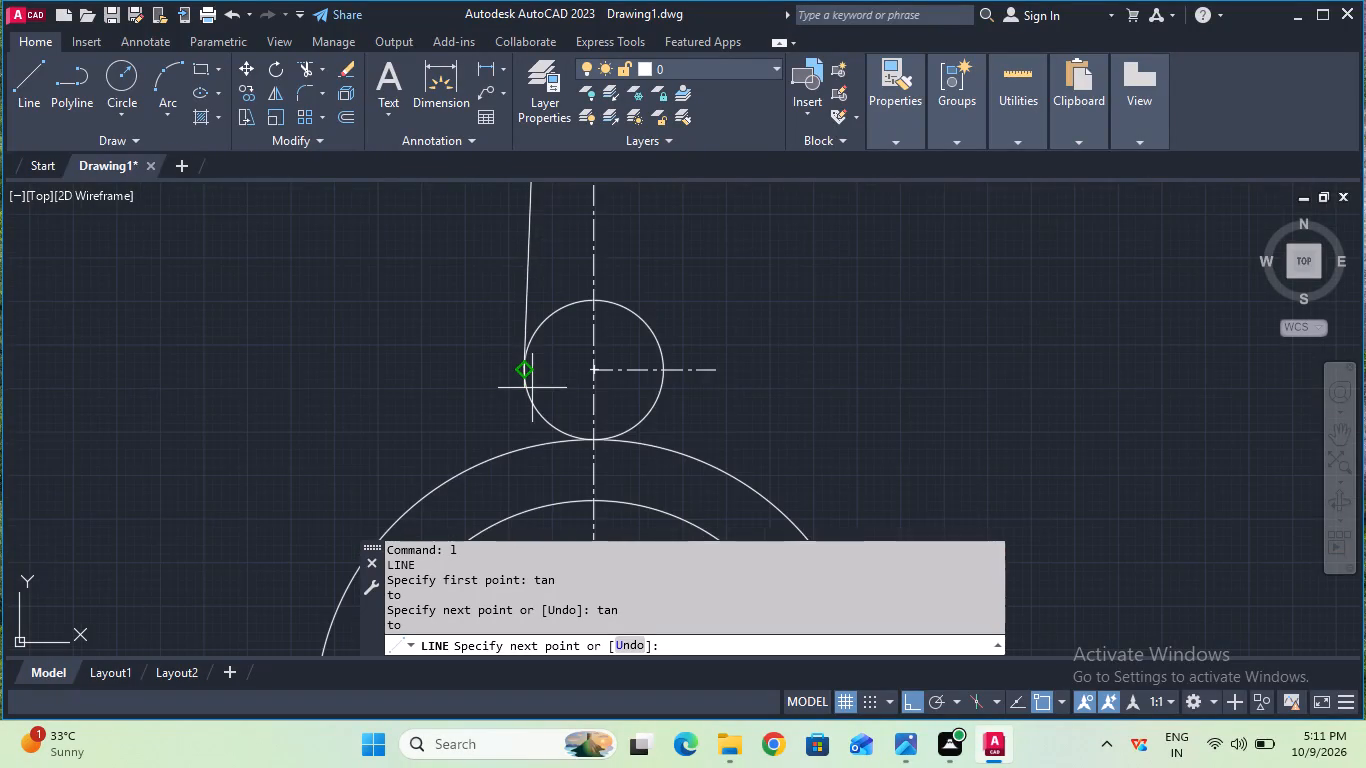
scroll(532, 388, up, 2)
scroll(532, 388, down, 1)
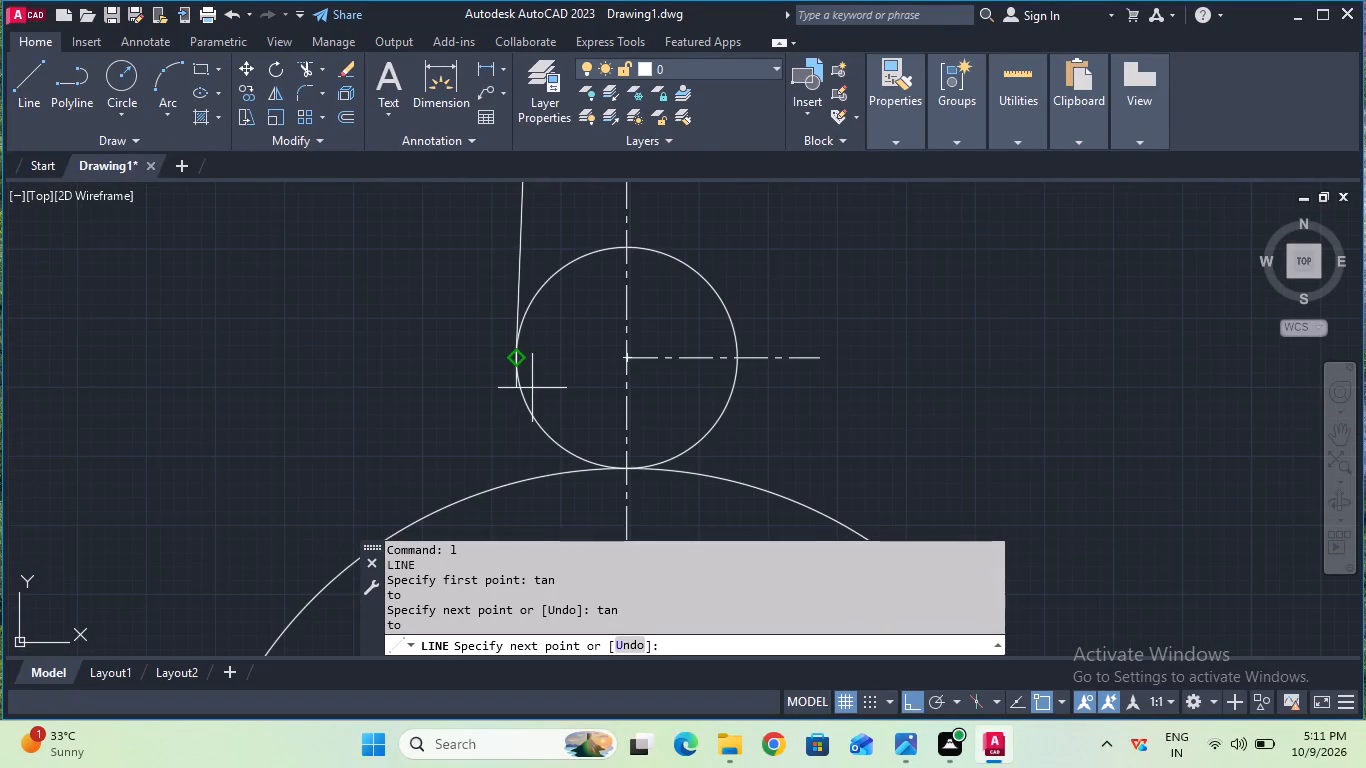
scroll(532, 388, up, 1)
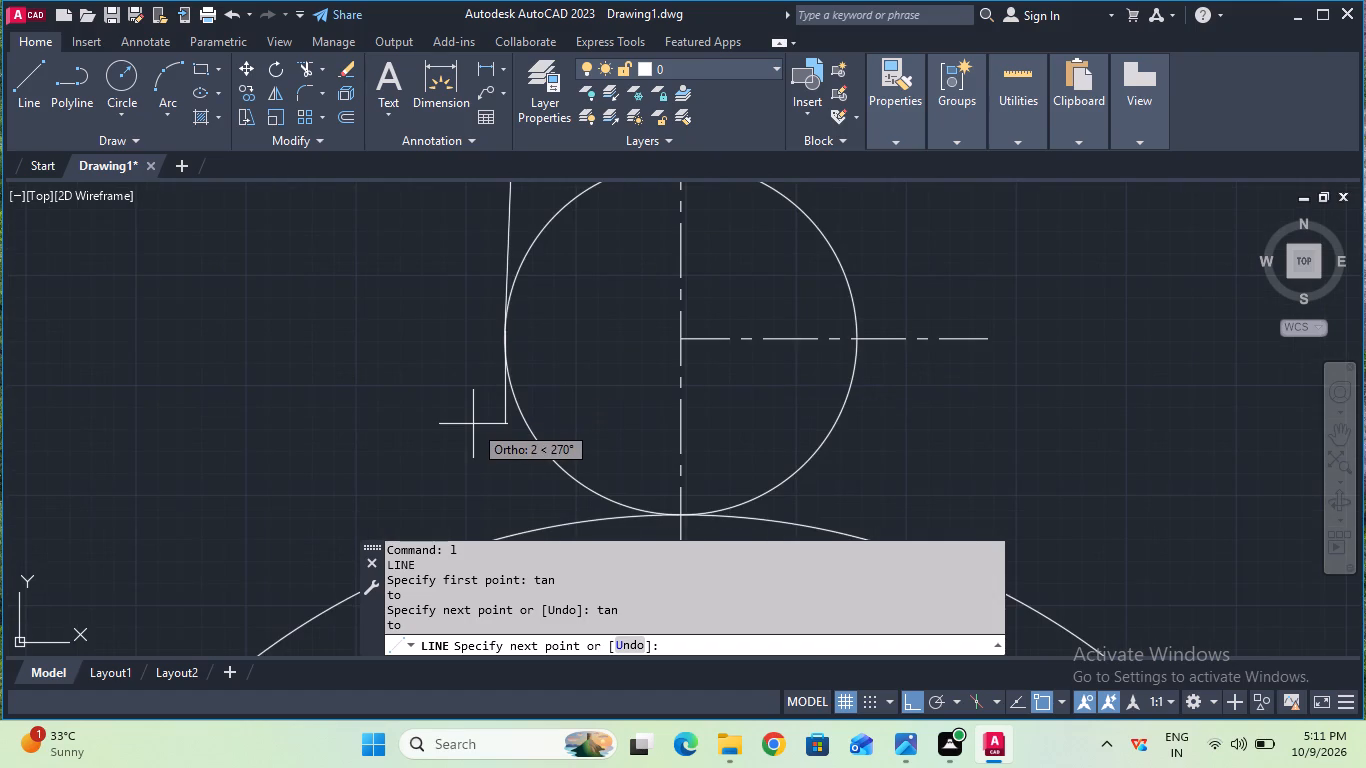
key(Escape)
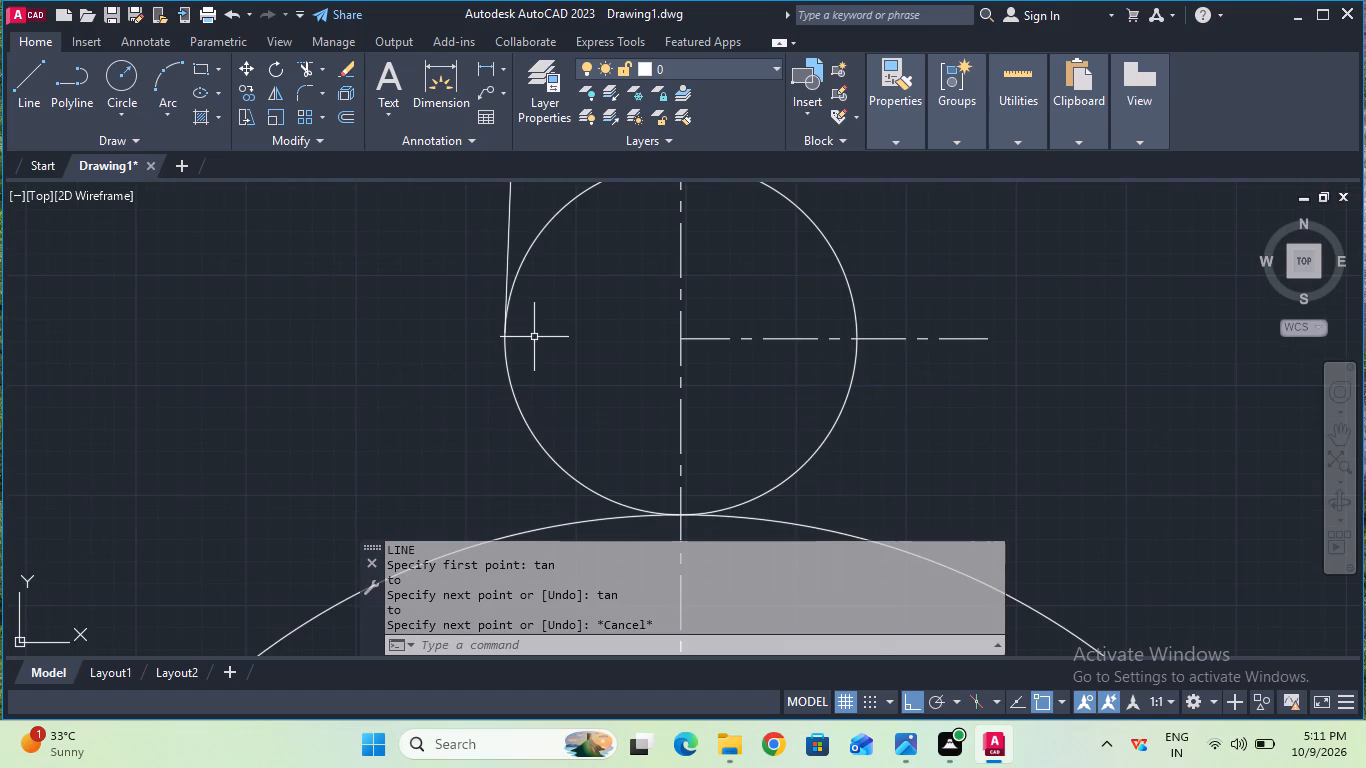
Draw a matching line tangent to the right sides of the upper and lower small circles.
scroll(534, 337, down, 4)
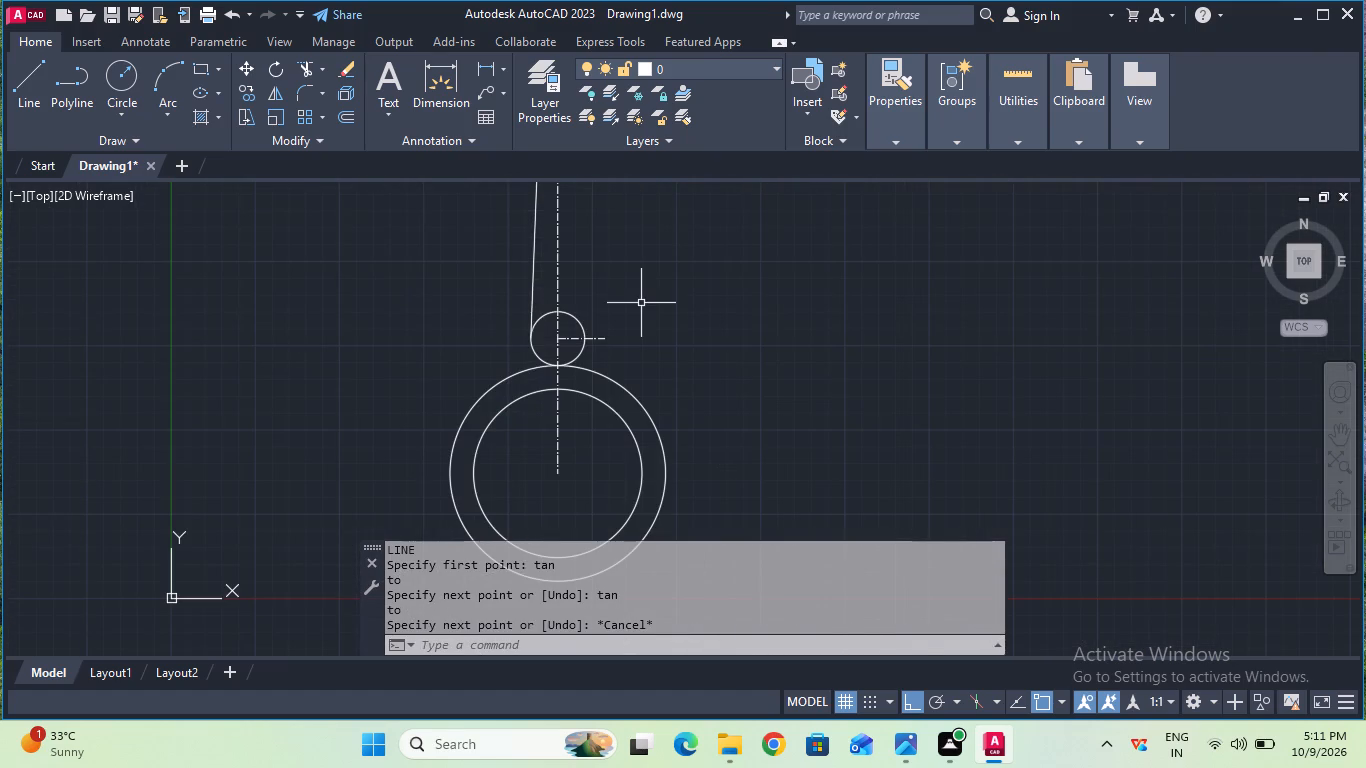
scroll(644, 302, down, 1)
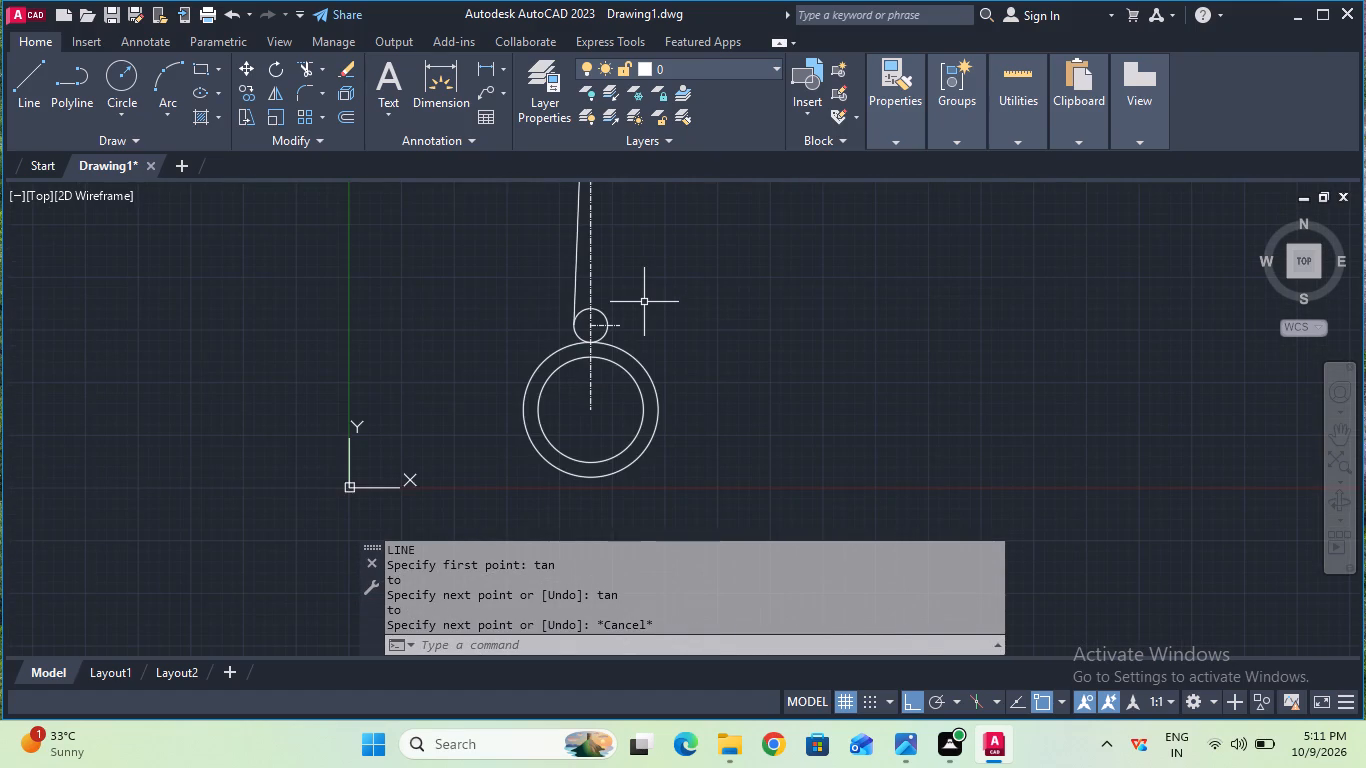
middle_drag(644, 302, 699, 451)
scroll(699, 451, up, 2)
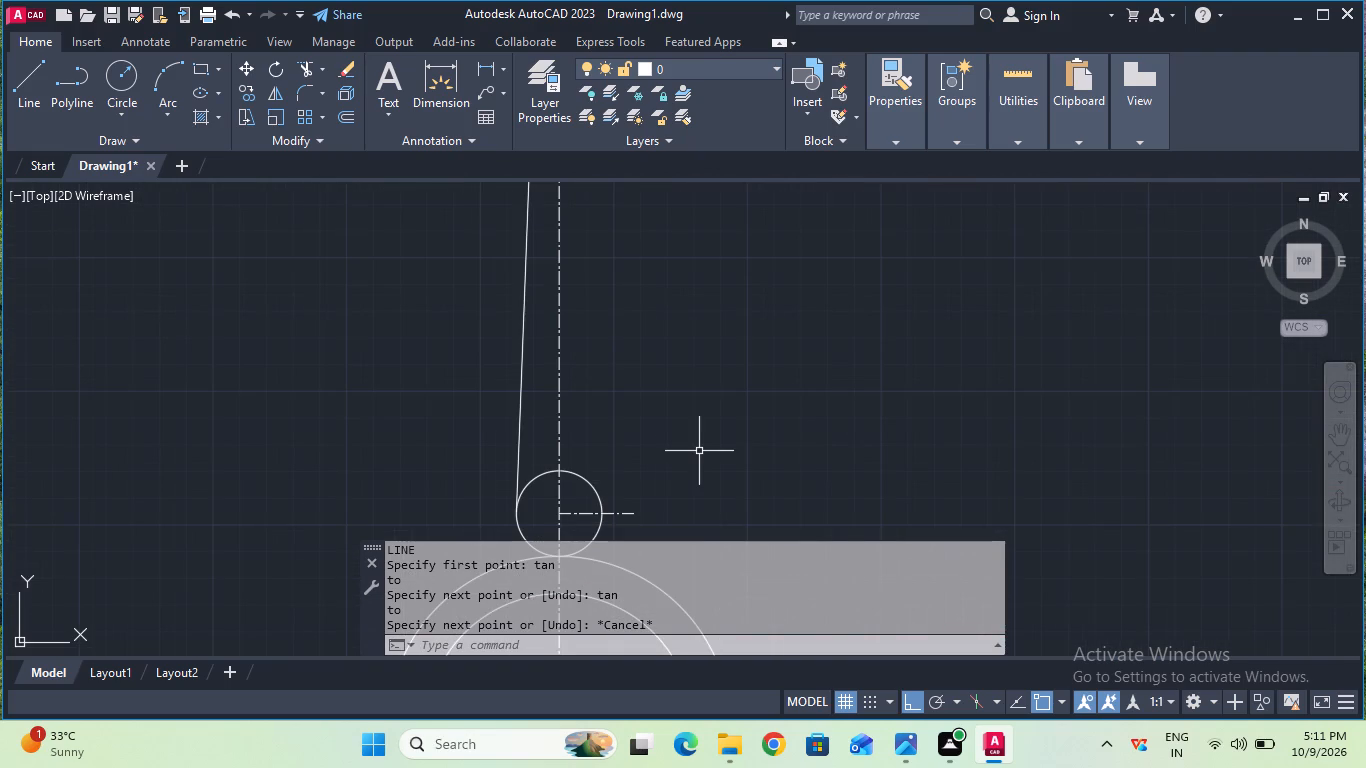
scroll(599, 411, up, 2)
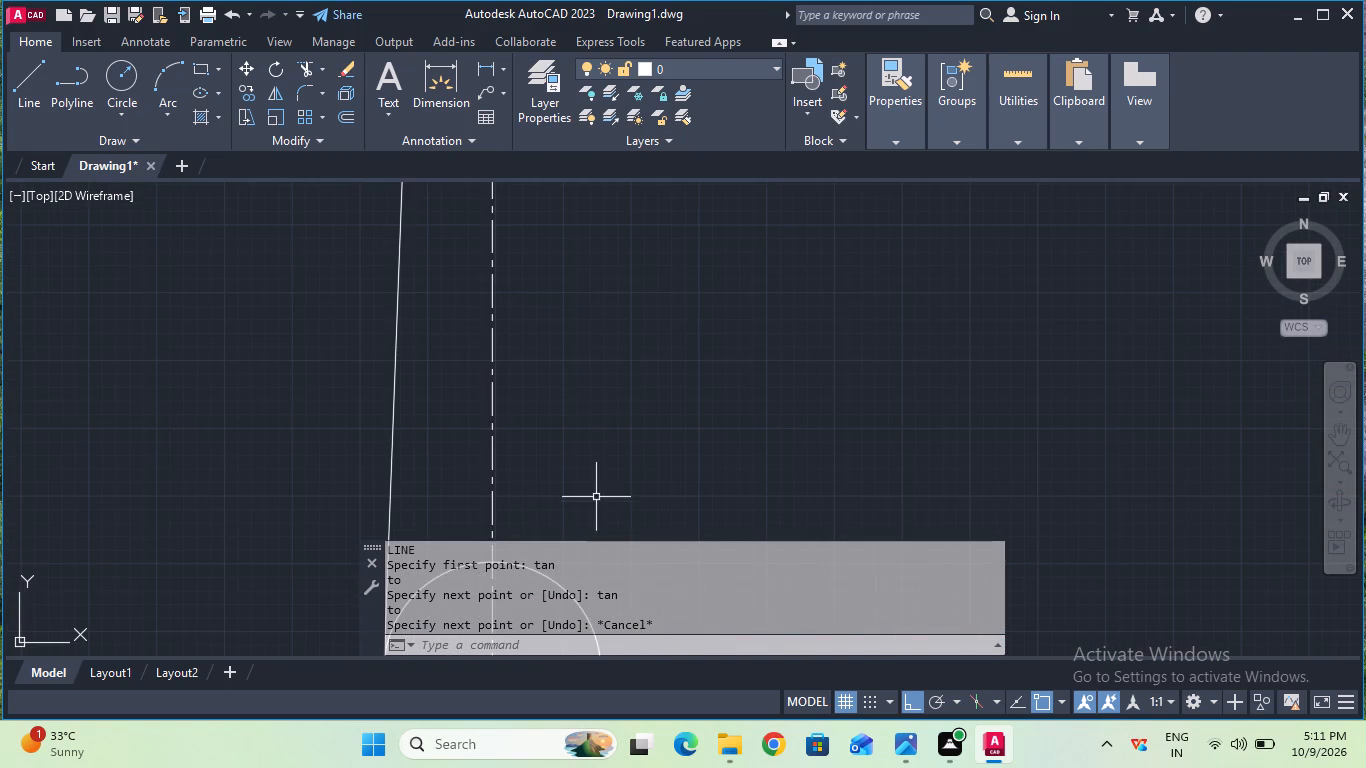
middle_drag(596, 497, 696, 324)
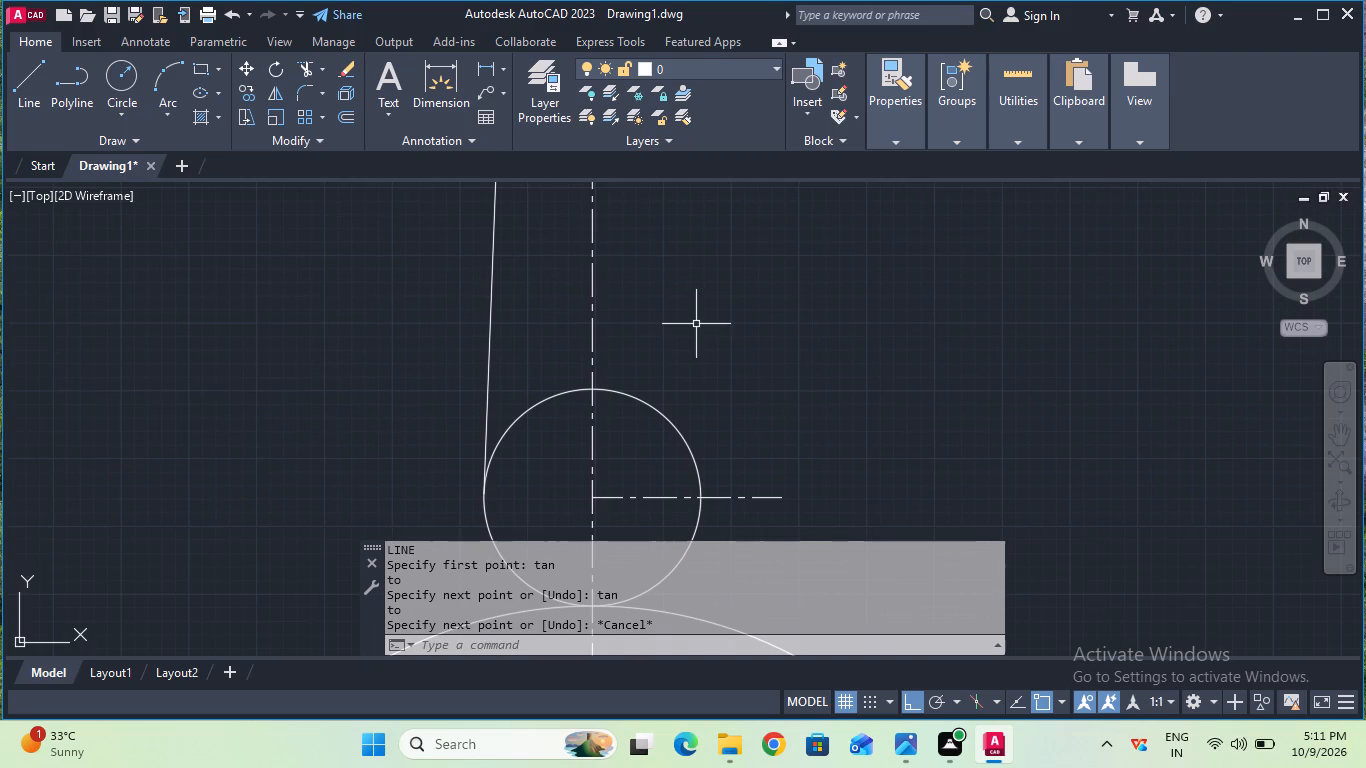
scroll(696, 324, down, 3)
middle_drag(696, 324, 641, 524)
key(l)
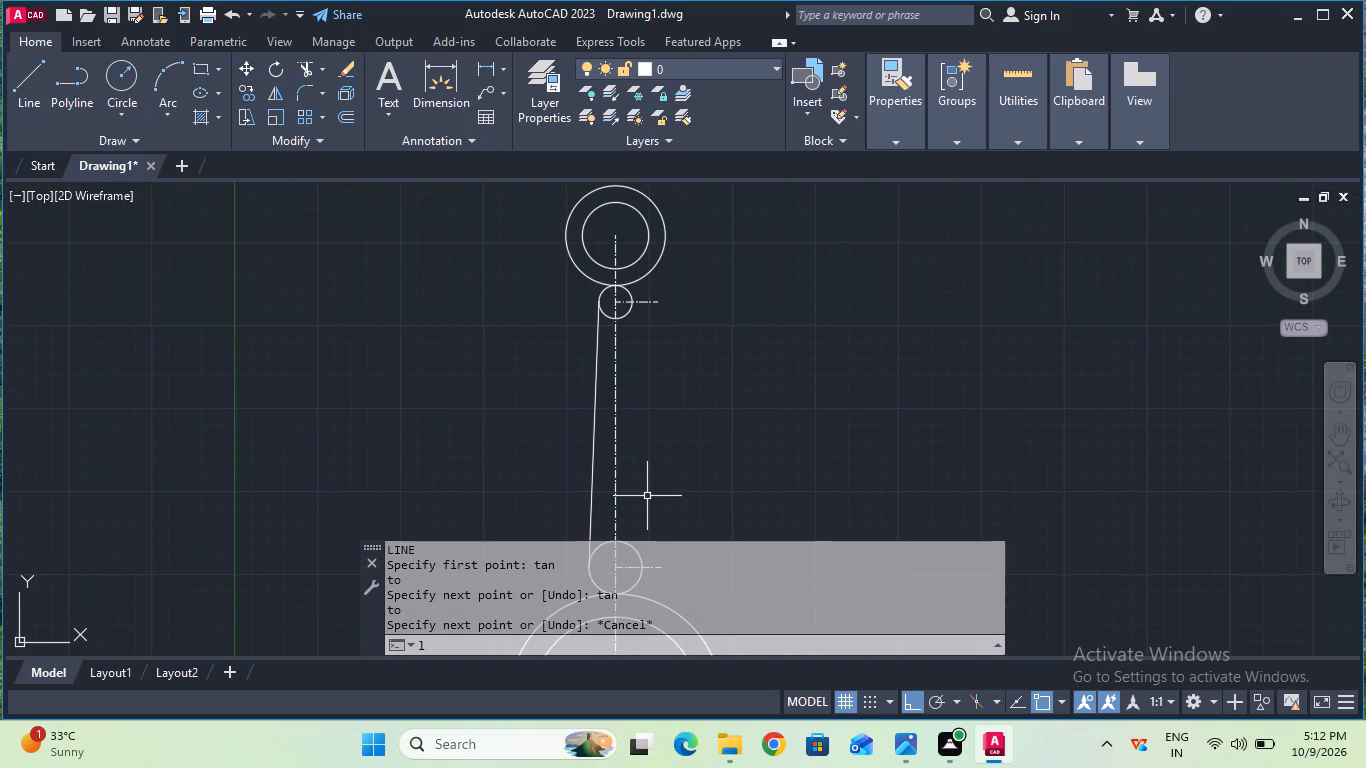
key(Return)
text(tan)
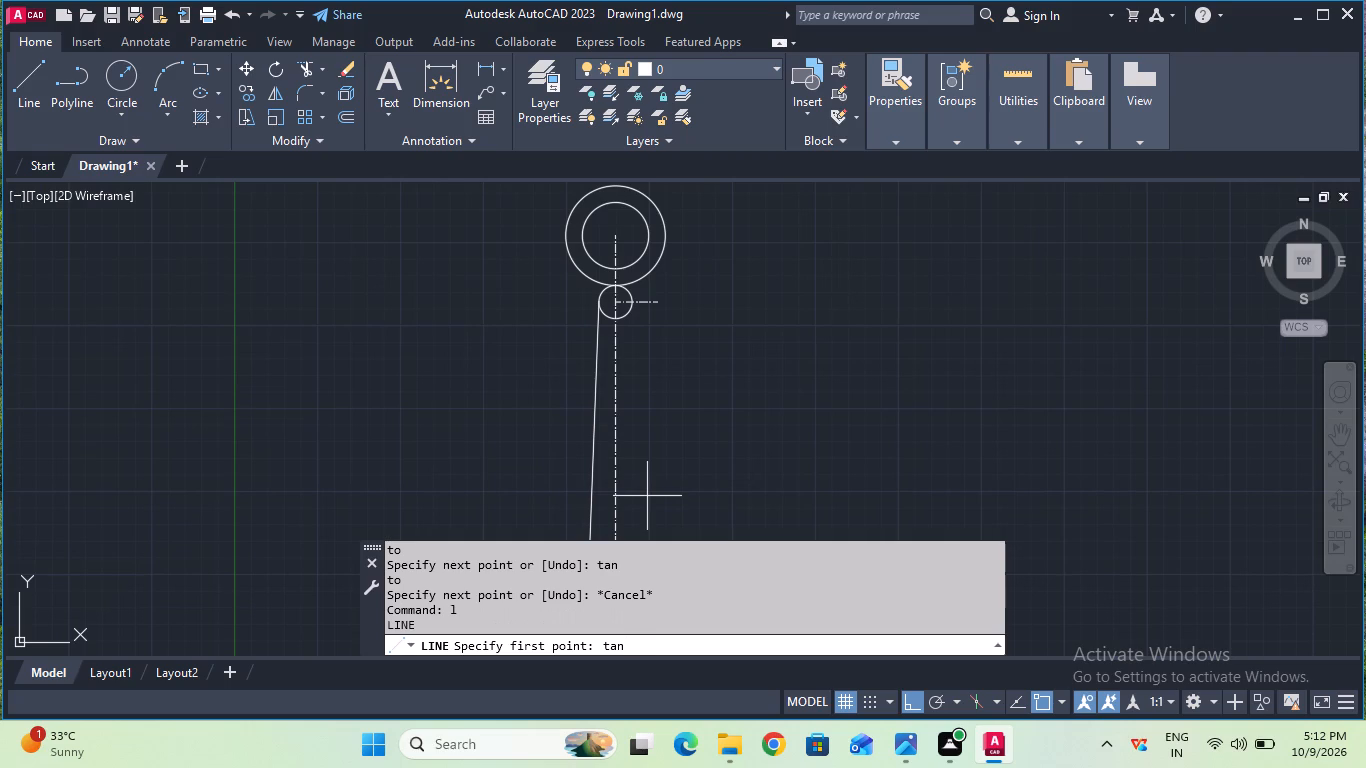
key(Return)
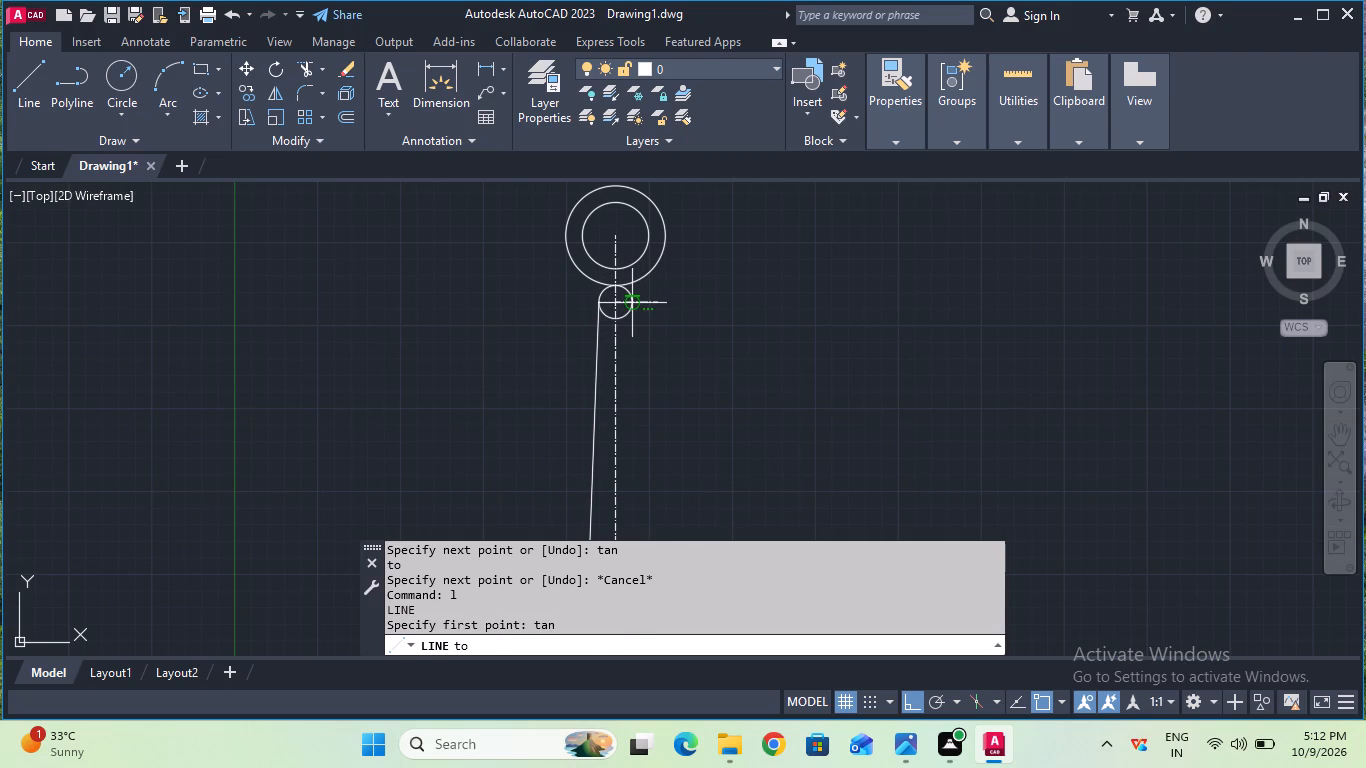
click(632, 303)
middle_drag(641, 440, 639, 401)
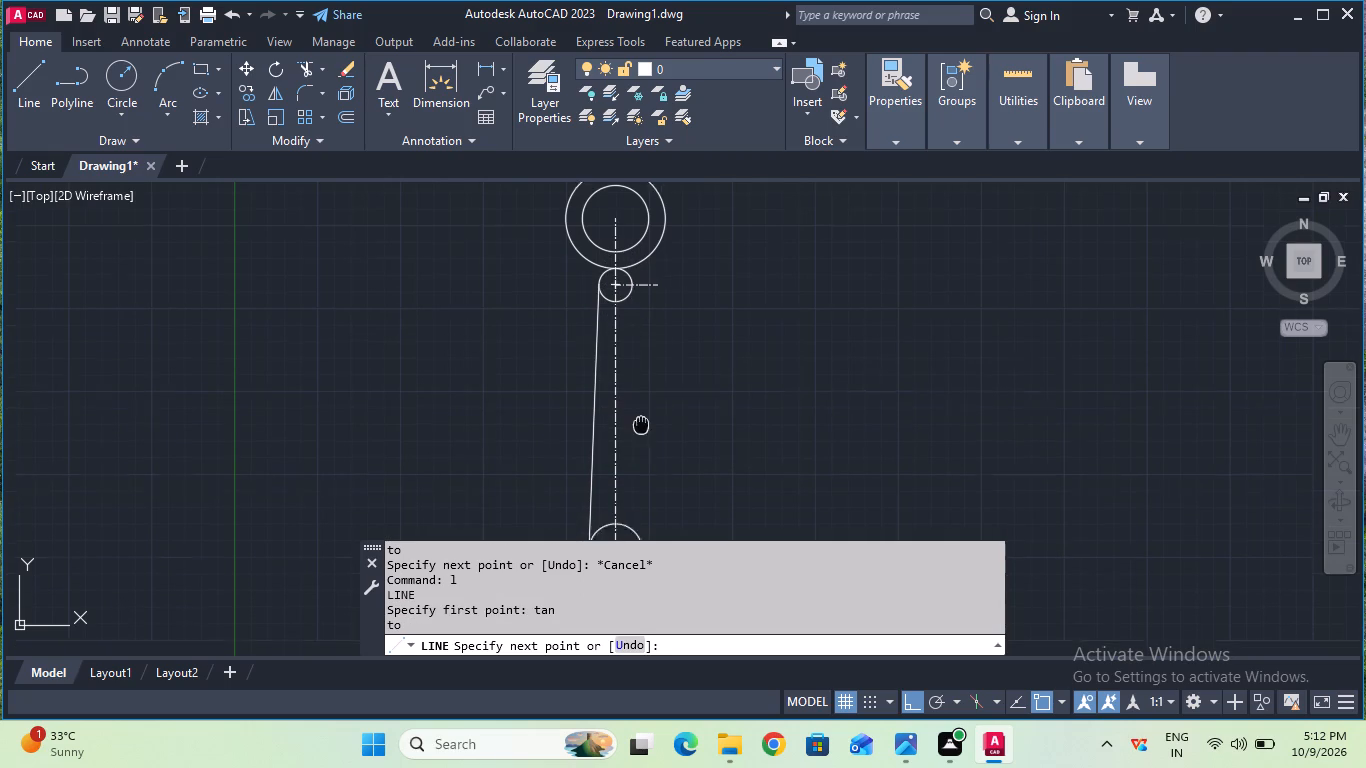
middle_drag(639, 401, 680, 257)
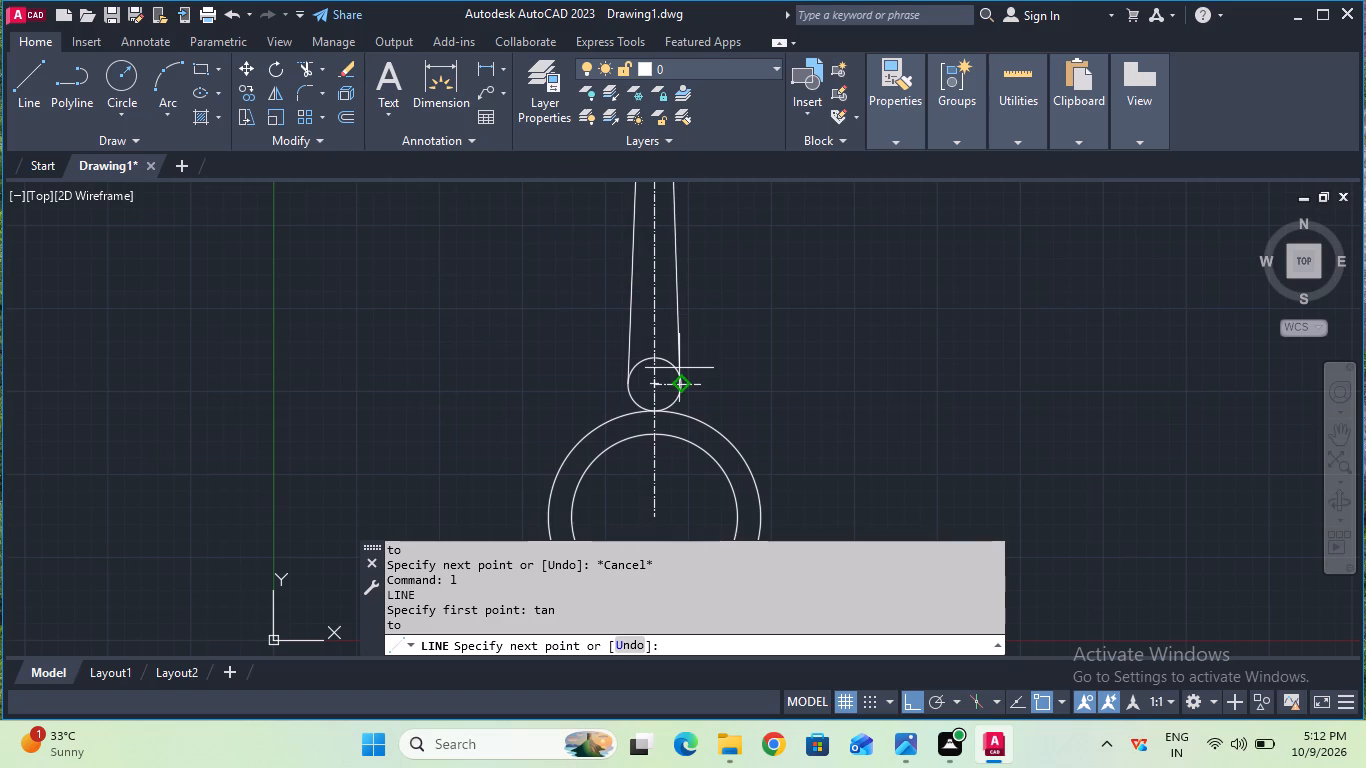
text(tan)
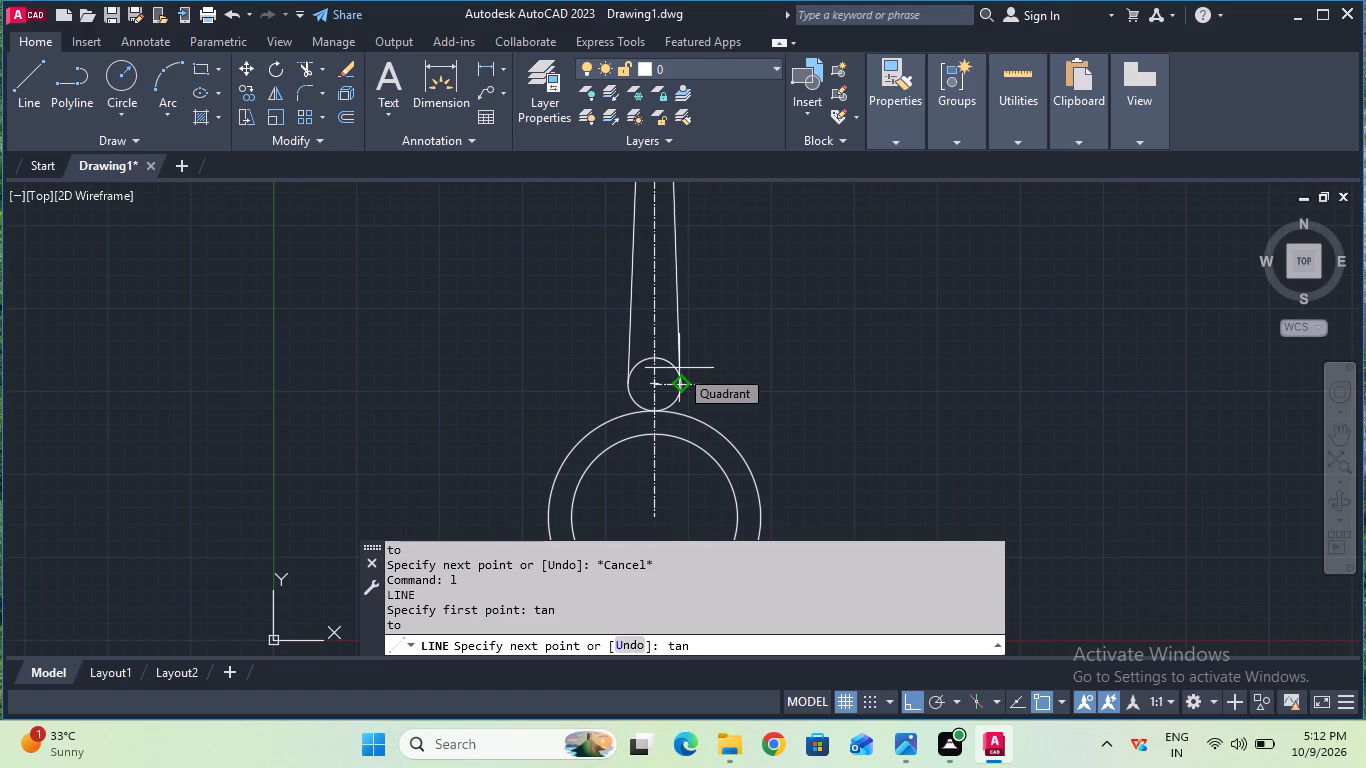
key(Return)
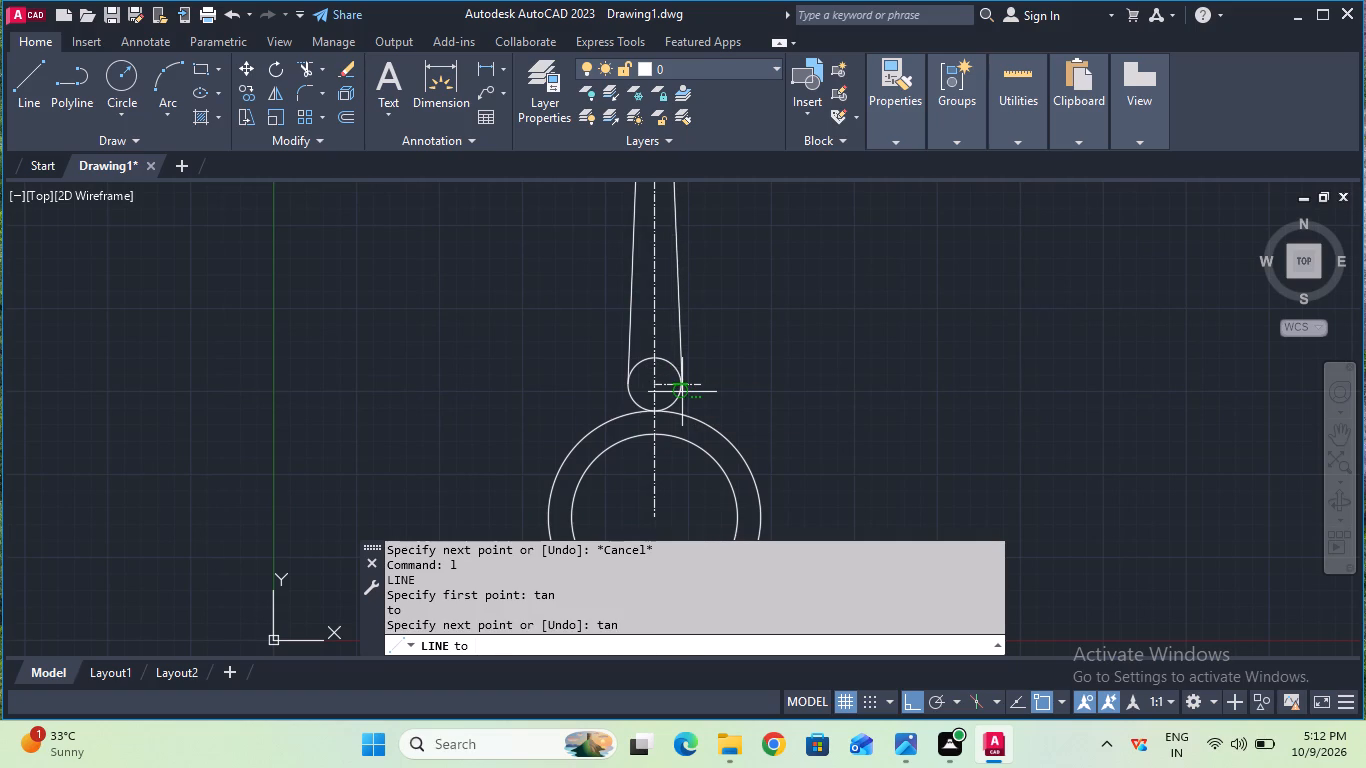
click(681, 392)
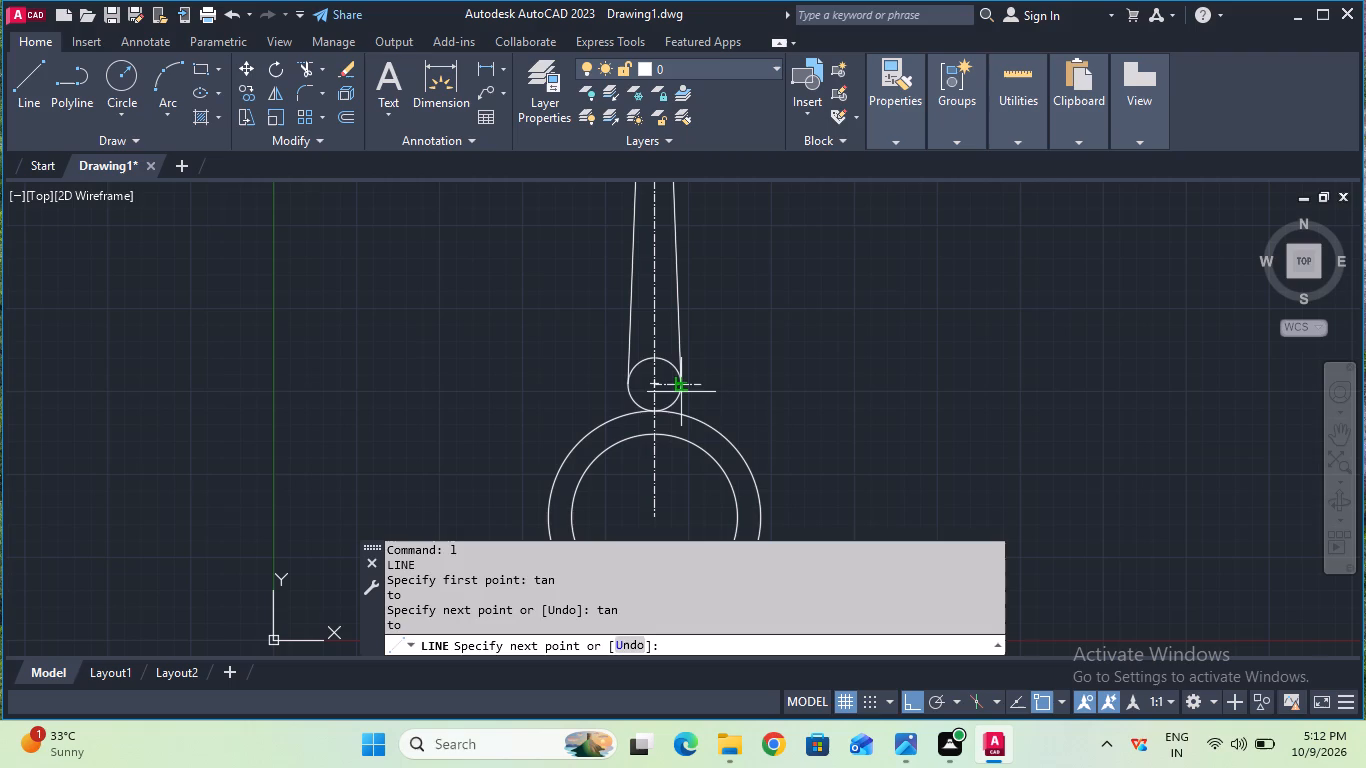
key(Escape)
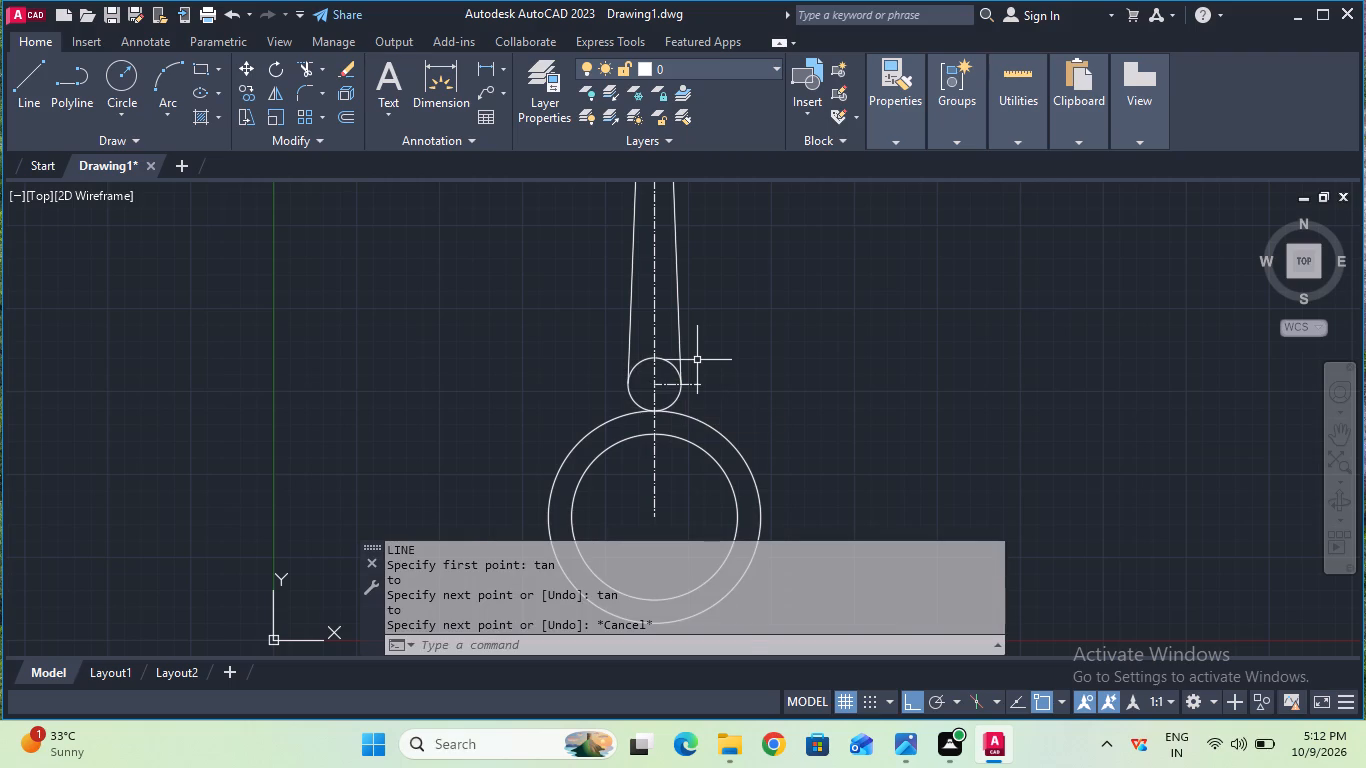
Trim away the lower half of the upper small circle between the two tangent lines, leaving a rounded arm end.
scroll(697, 360, up, 2)
scroll(697, 360, down, 1)
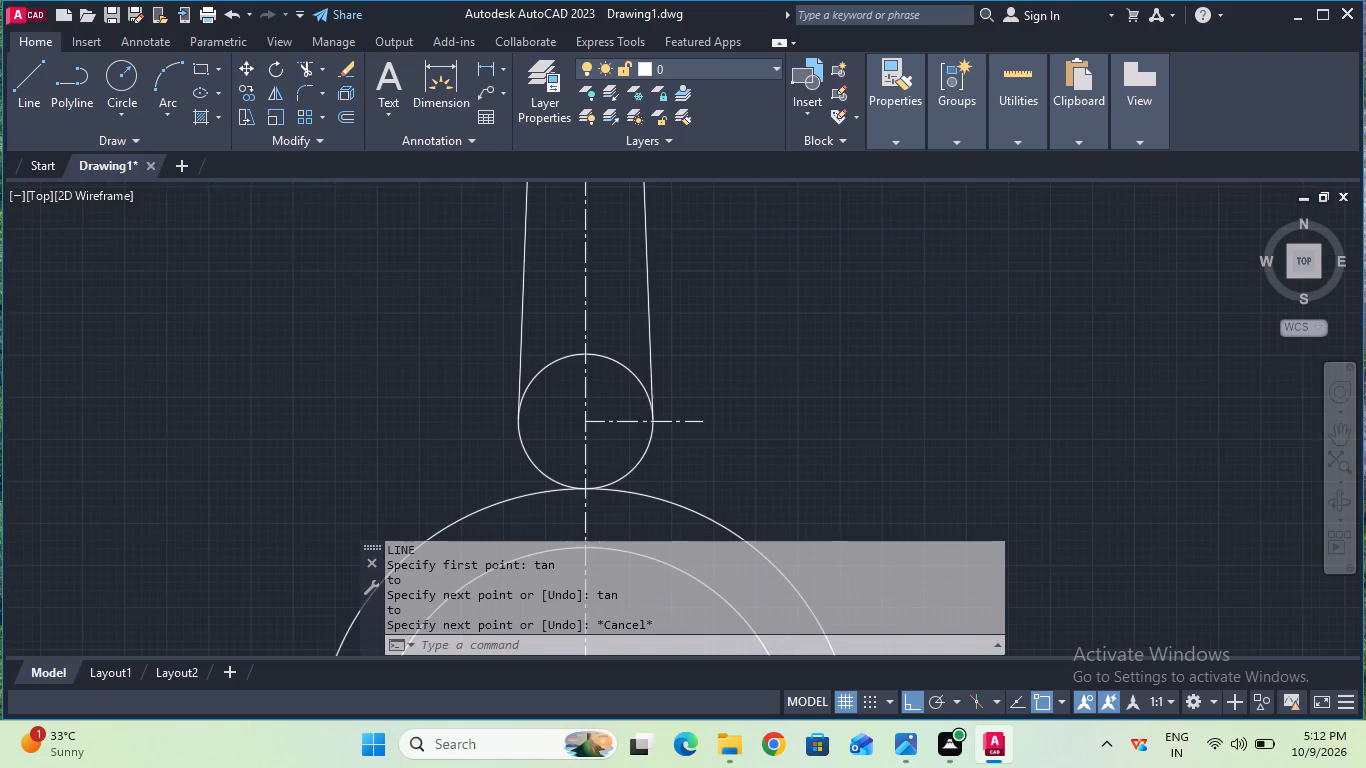
scroll(697, 360, down, 1)
middle_drag(695, 295, 697, 479)
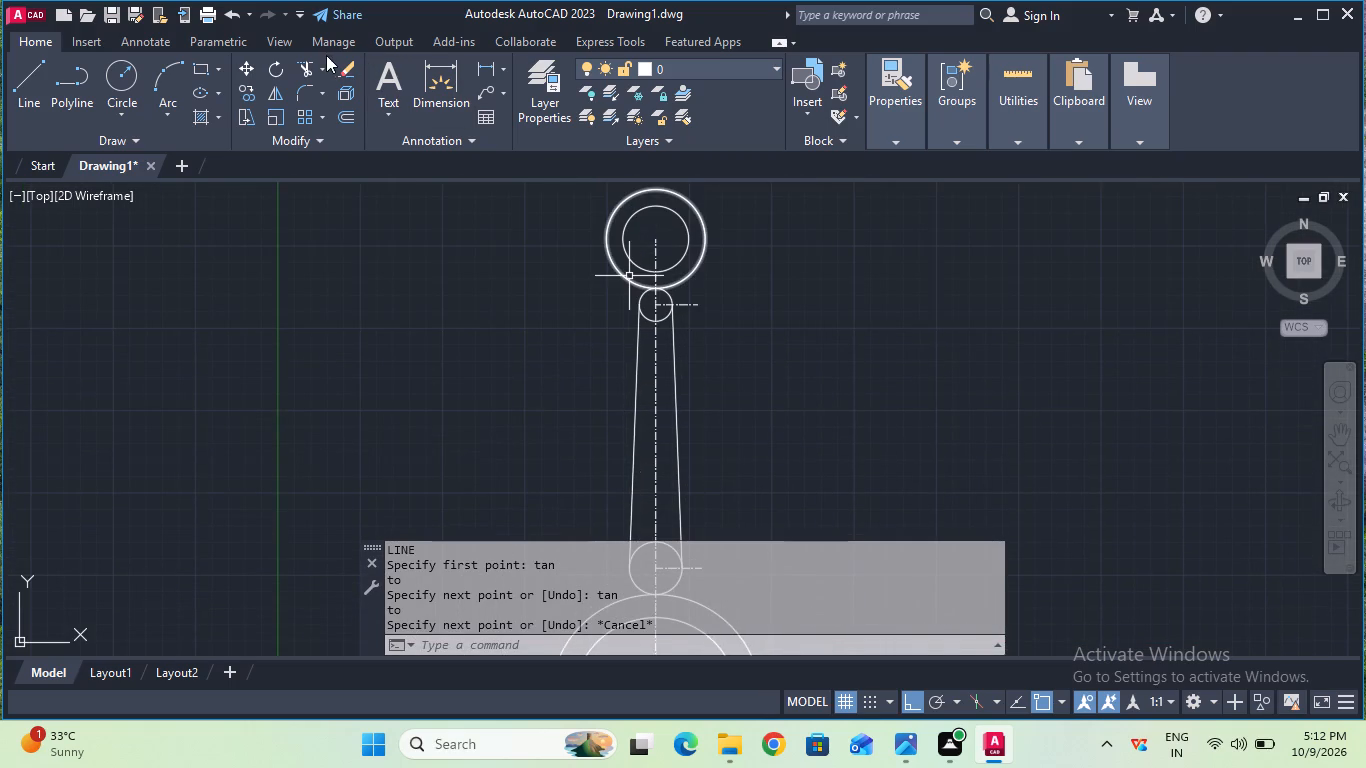
click(300, 70)
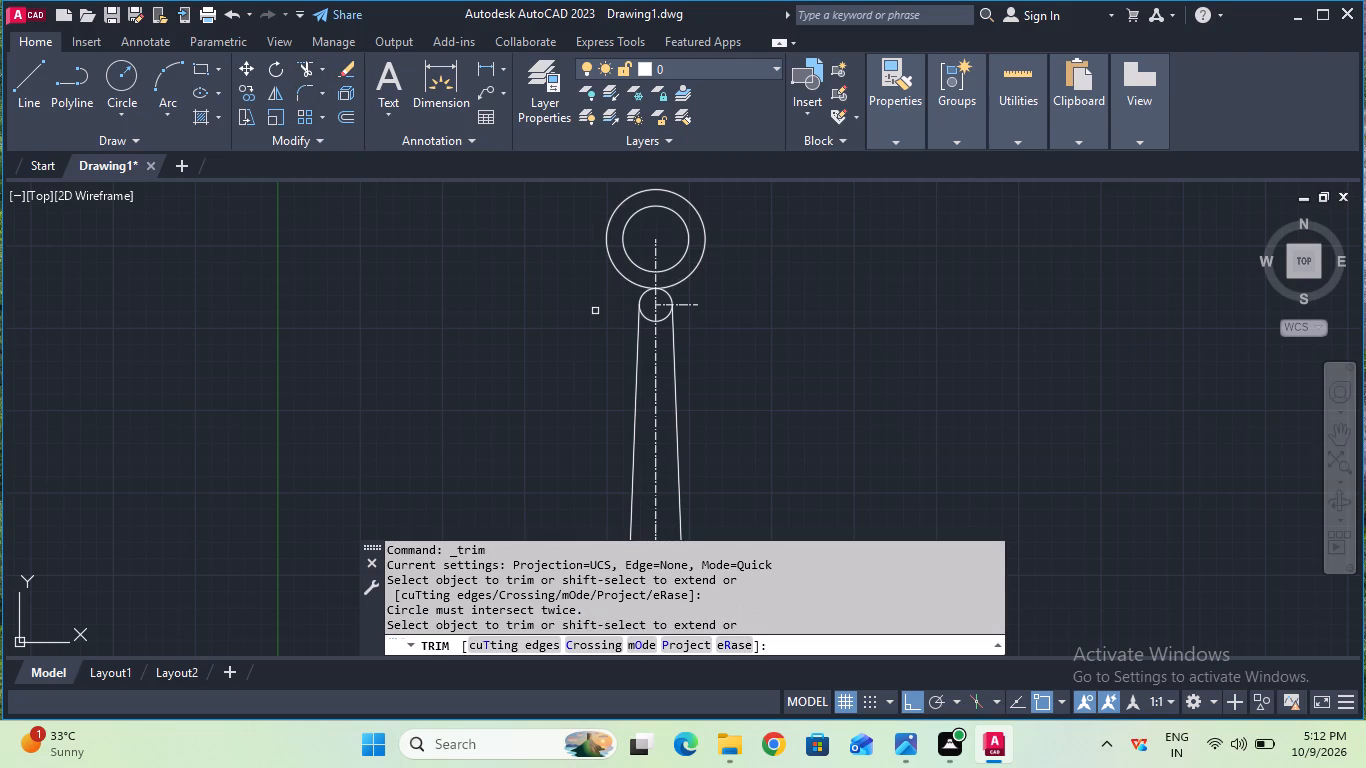
click(645, 319)
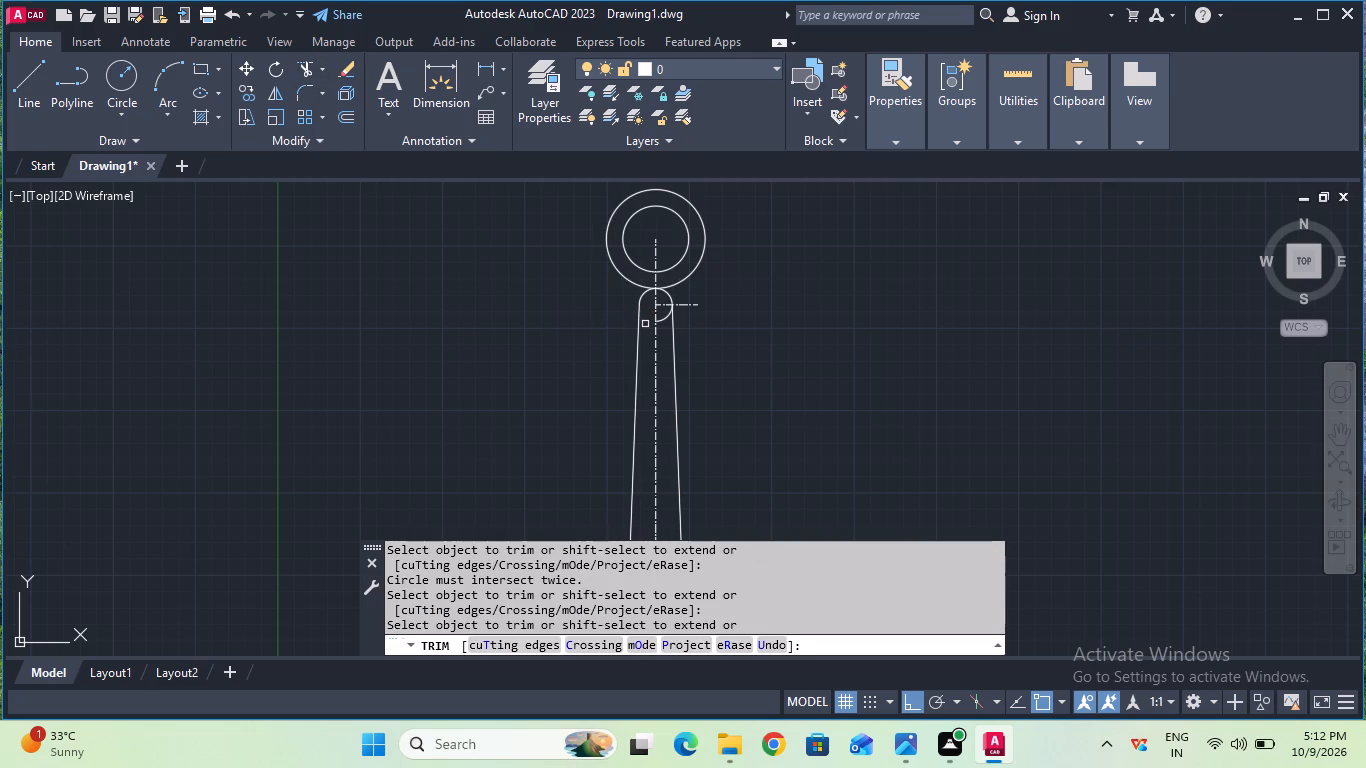
click(661, 323)
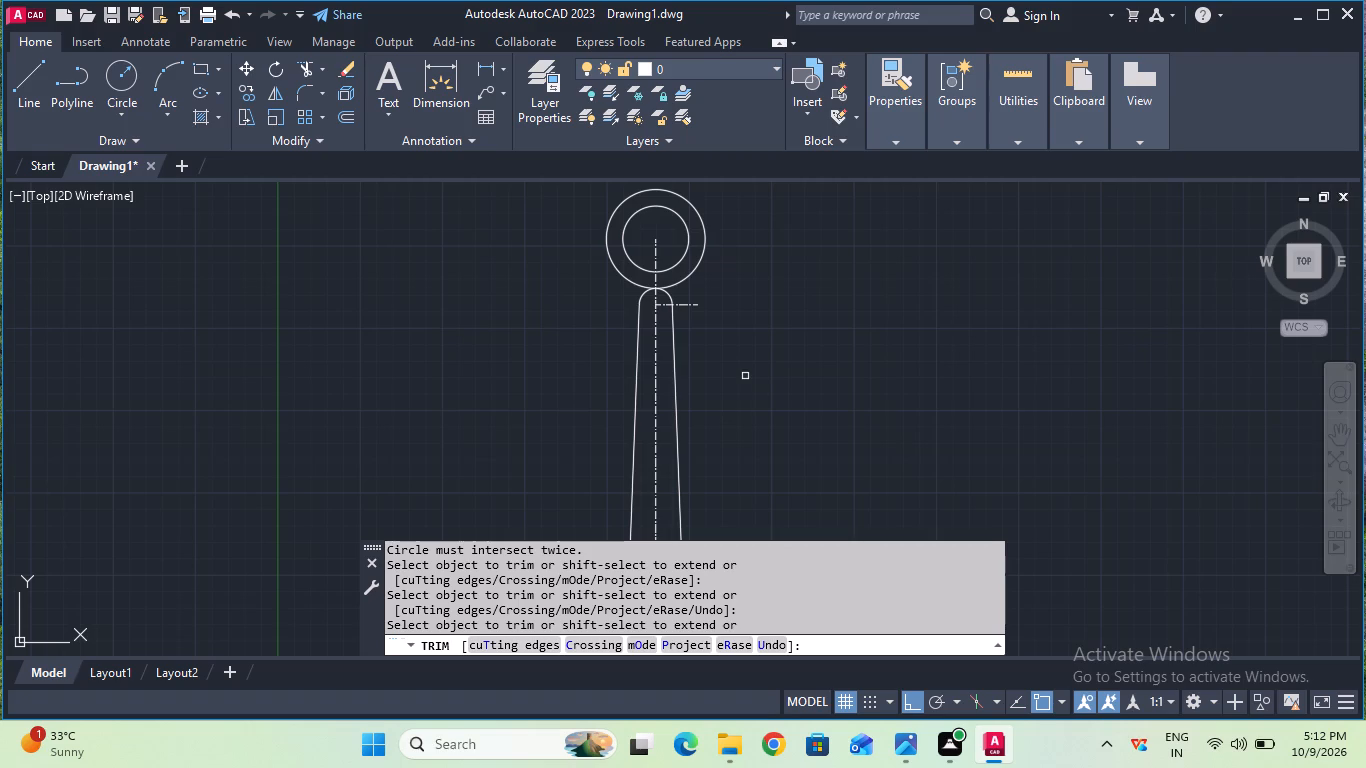
Trim away the upper half of the lower small circle between the two tangent lines, leaving a rounded arm end.
middle_drag(745, 375, 752, 276)
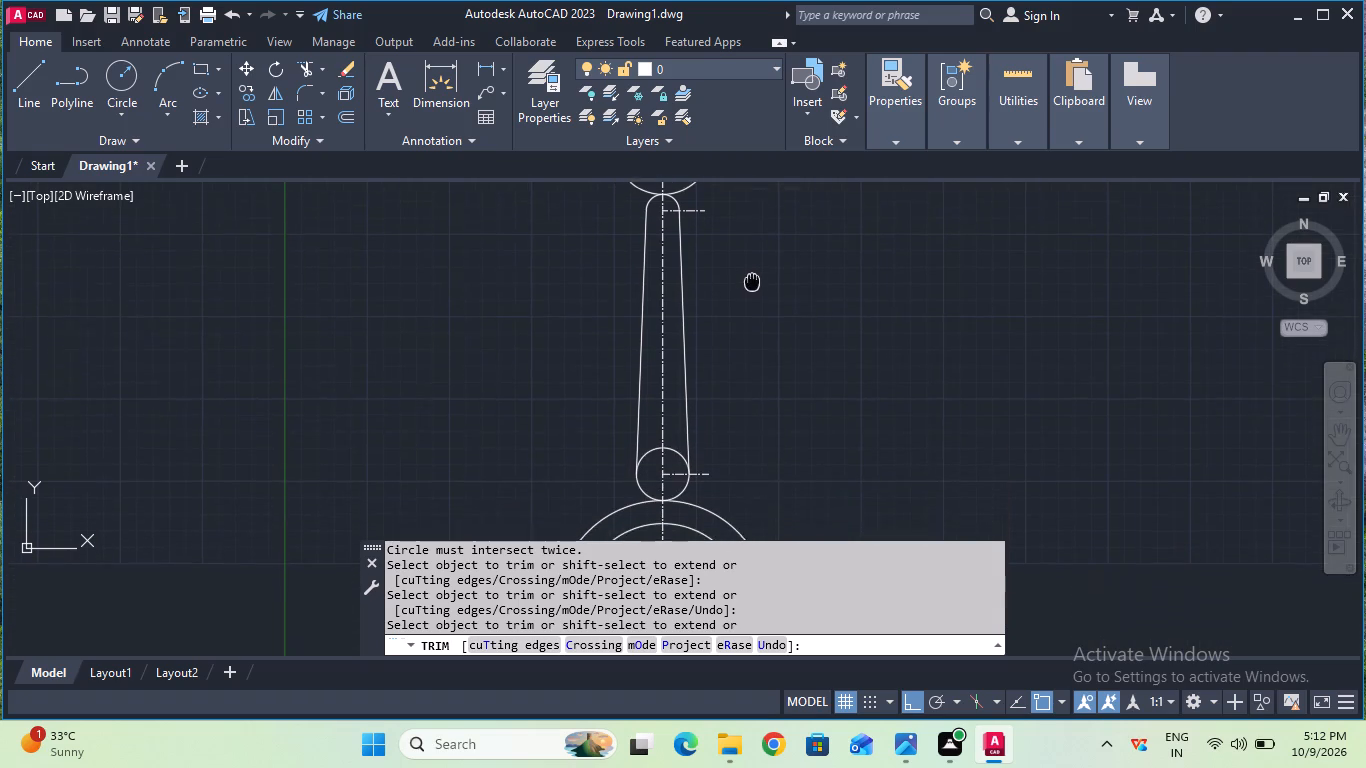
middle_drag(752, 276, 752, 239)
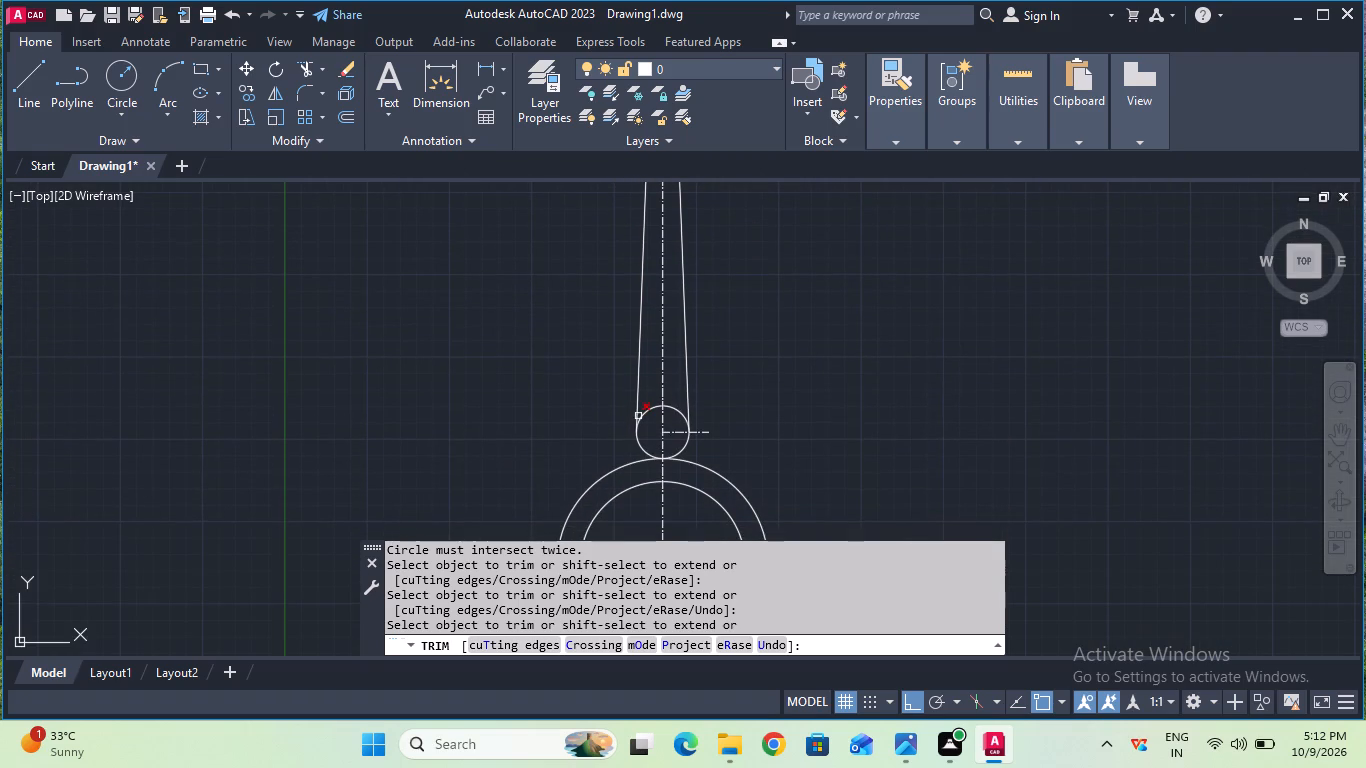
click(644, 414)
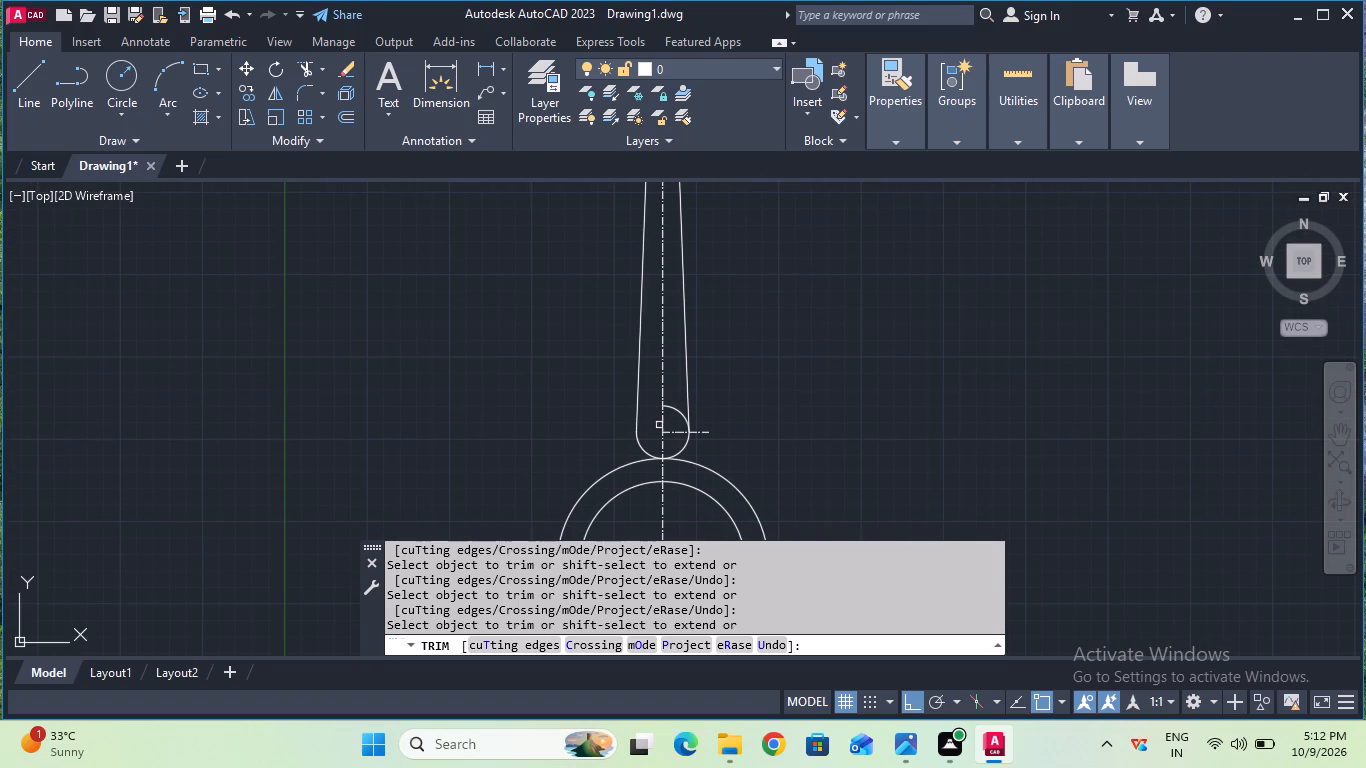
click(671, 409)
scroll(662, 412, up, 2)
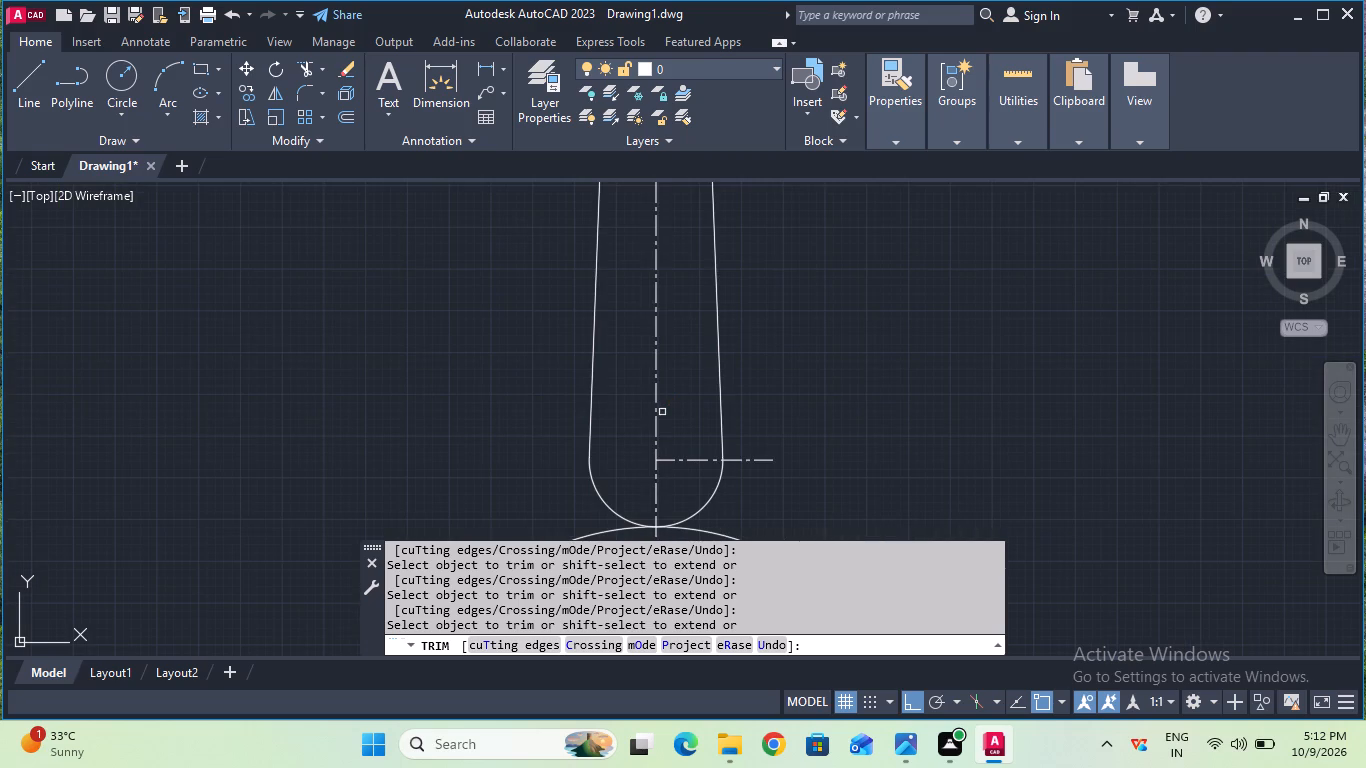
scroll(662, 412, down, 3)
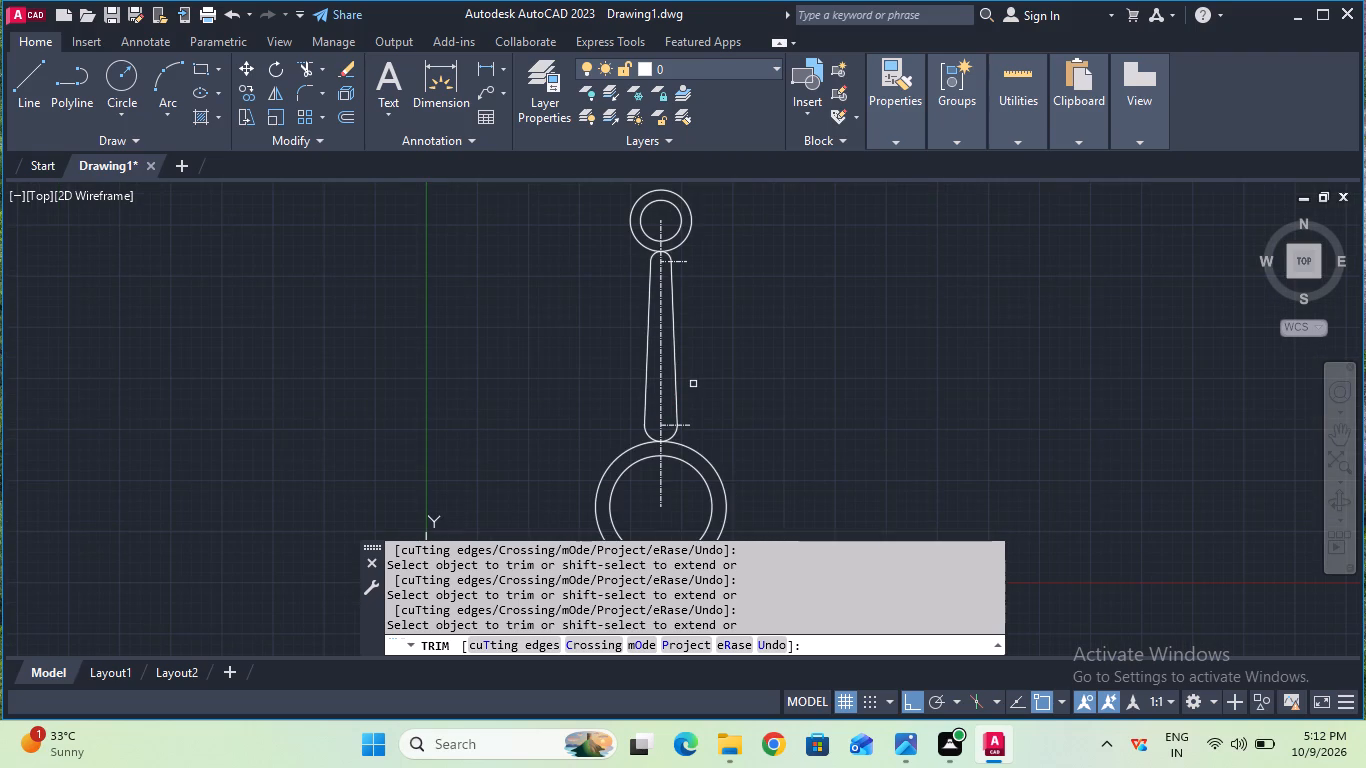
key(Escape)
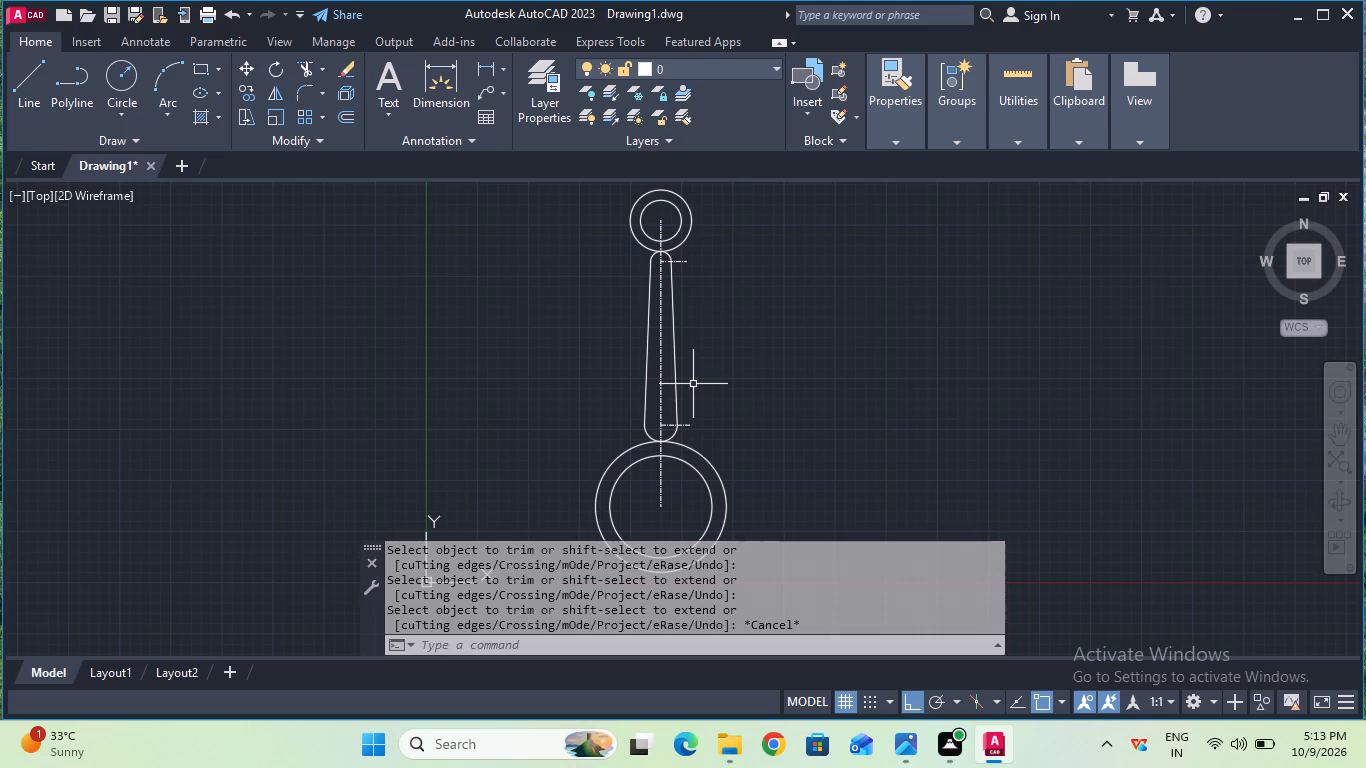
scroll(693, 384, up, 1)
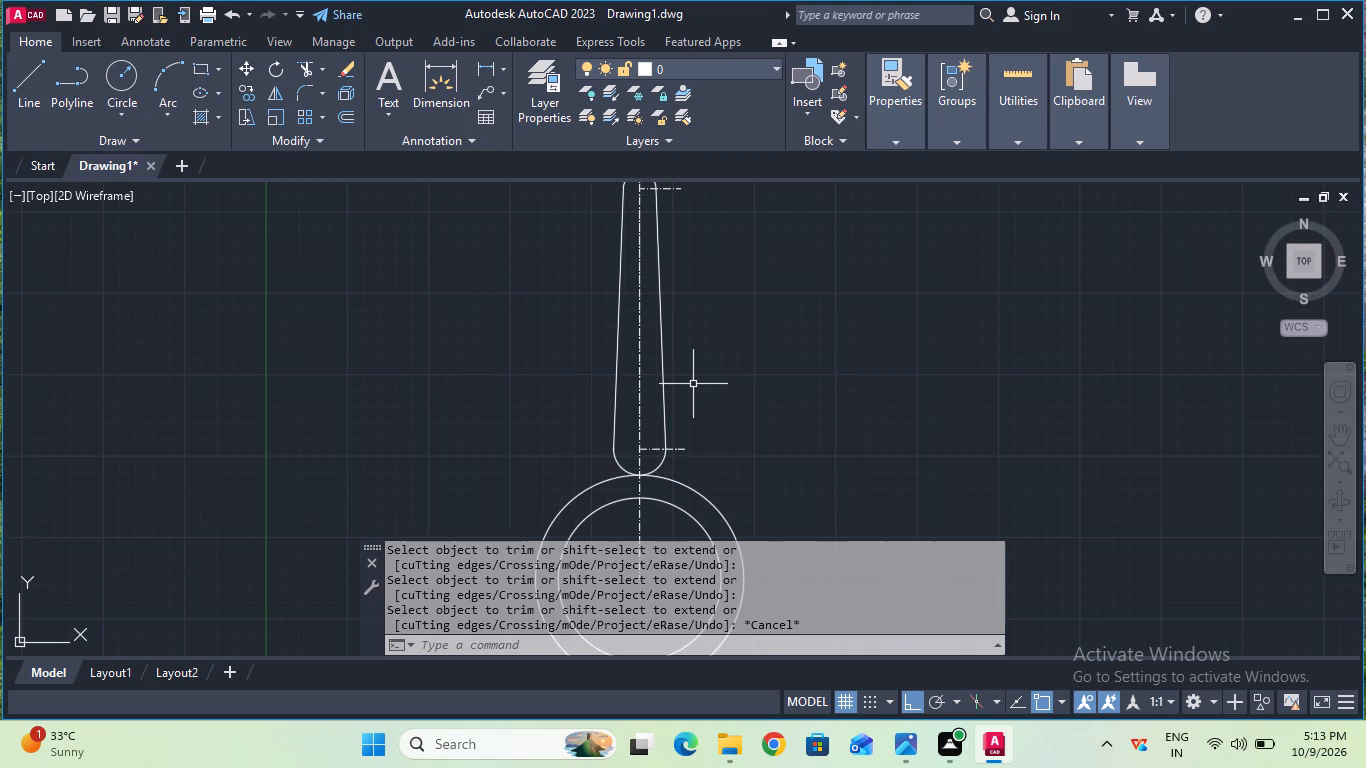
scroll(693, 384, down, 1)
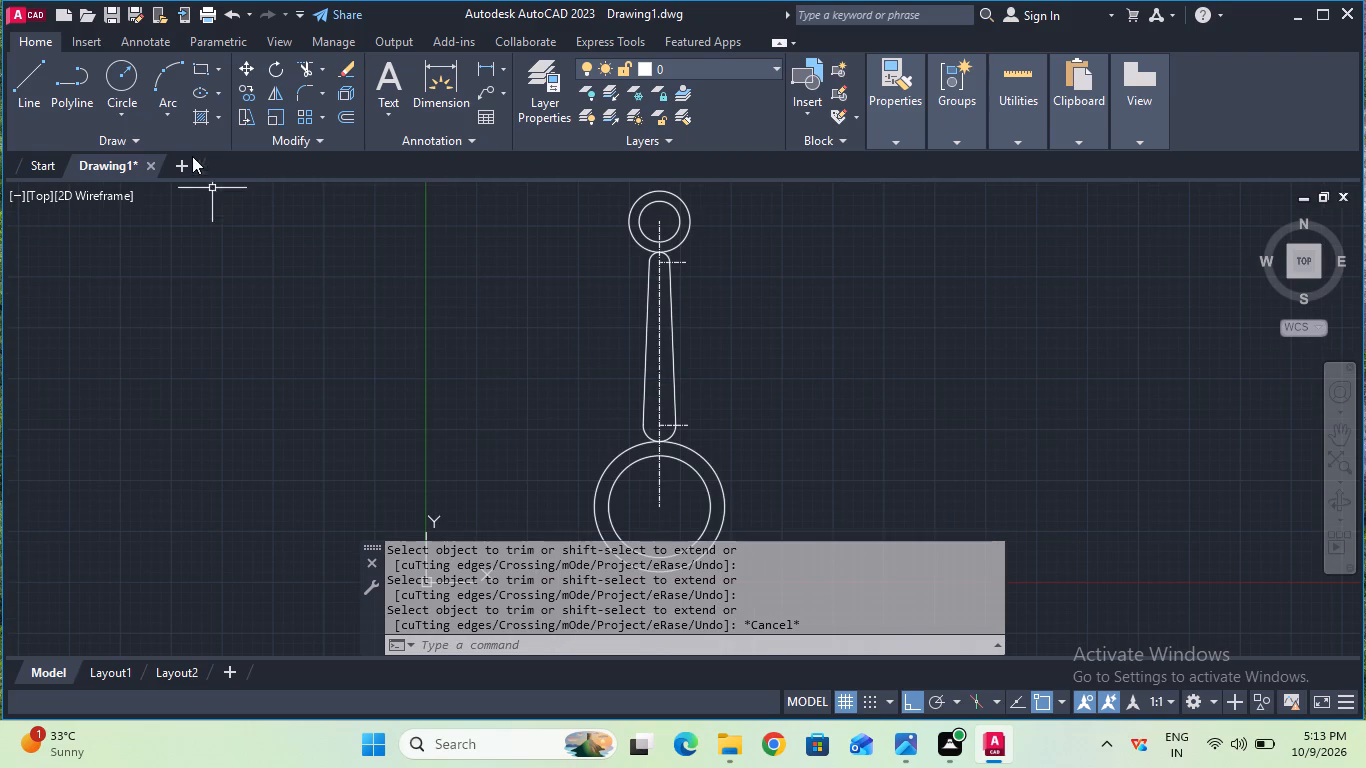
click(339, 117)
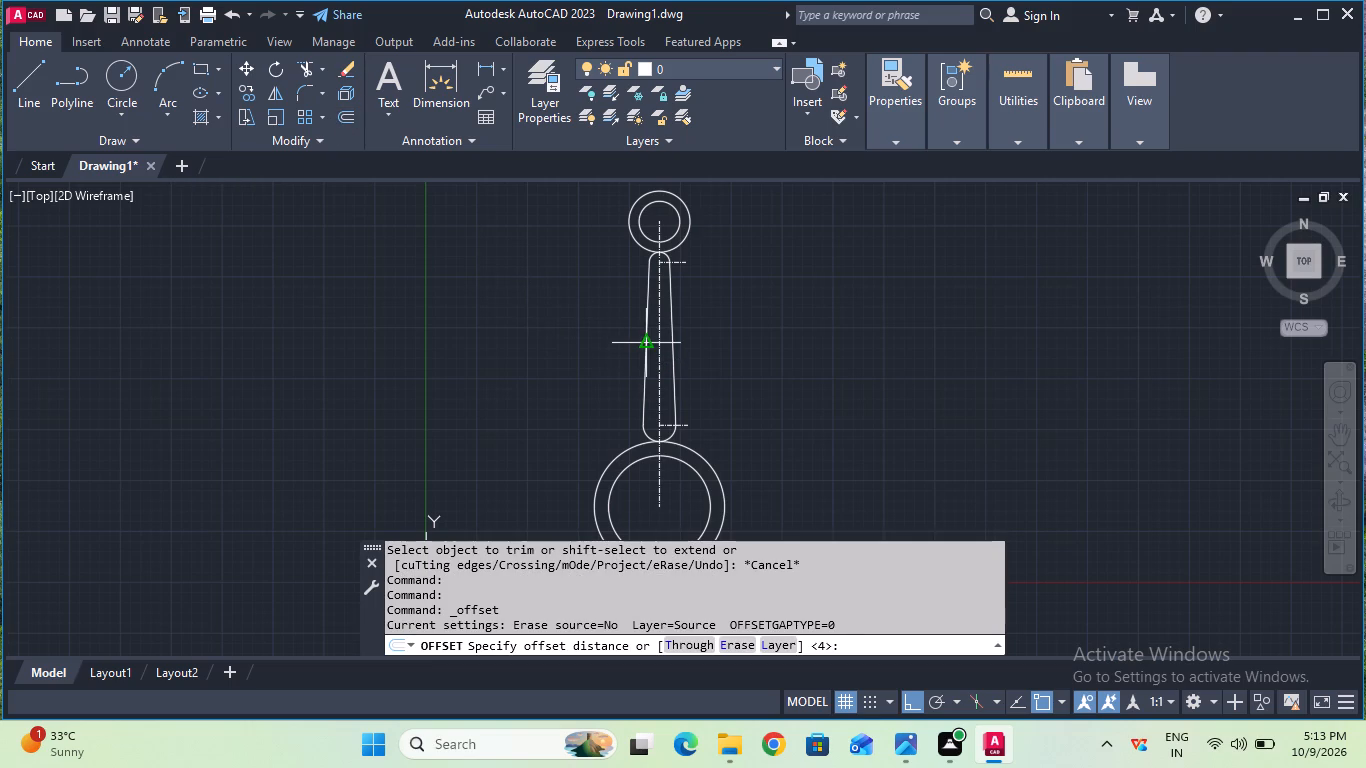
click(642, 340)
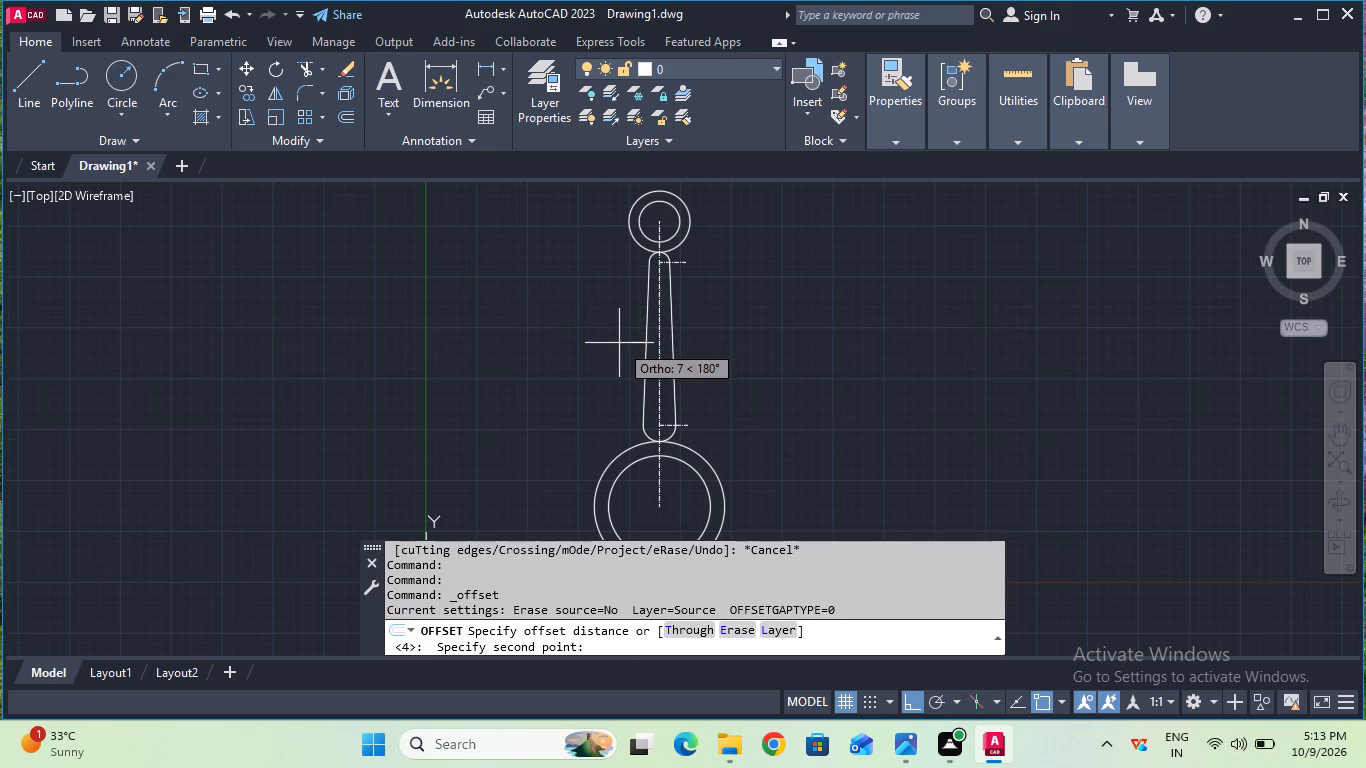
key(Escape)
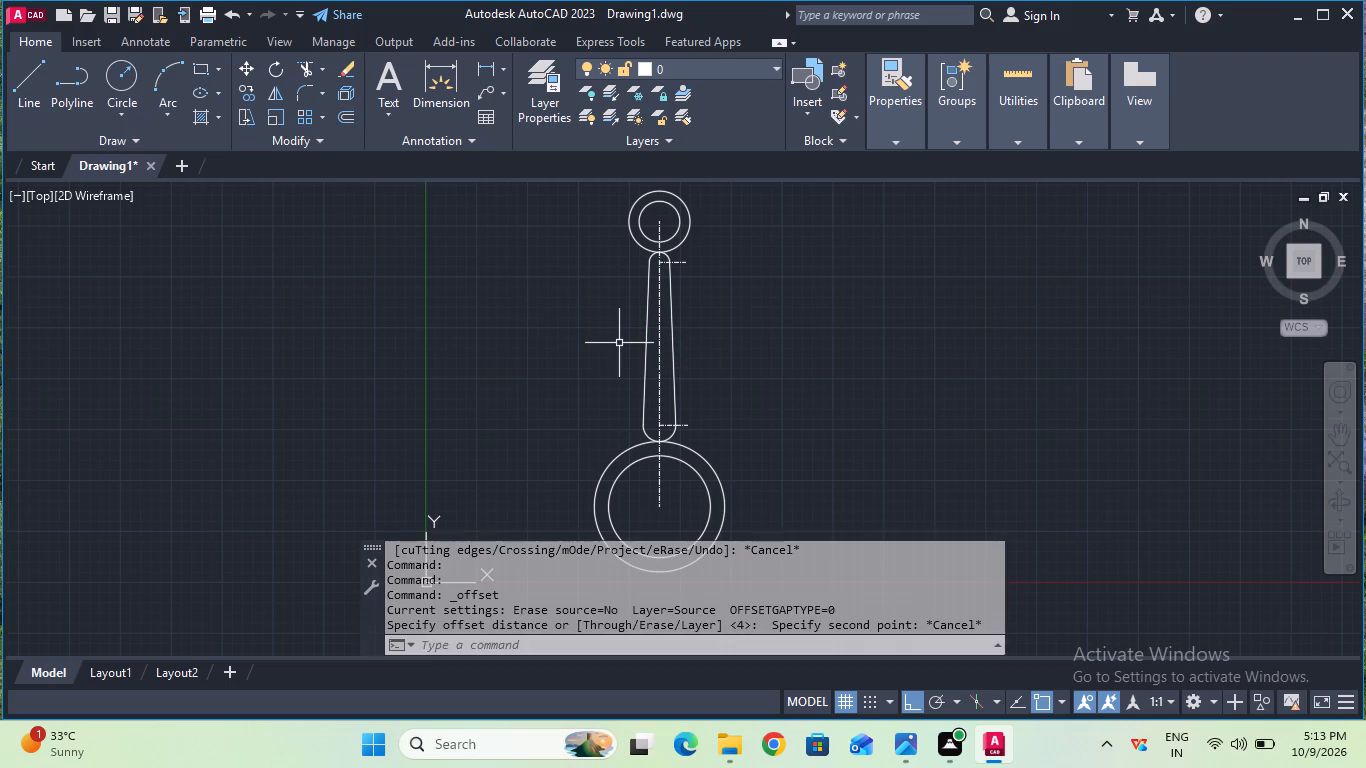
Erase the short horizontal centre line at the upper end of the arm.
middle_drag(643, 285, 641, 297)
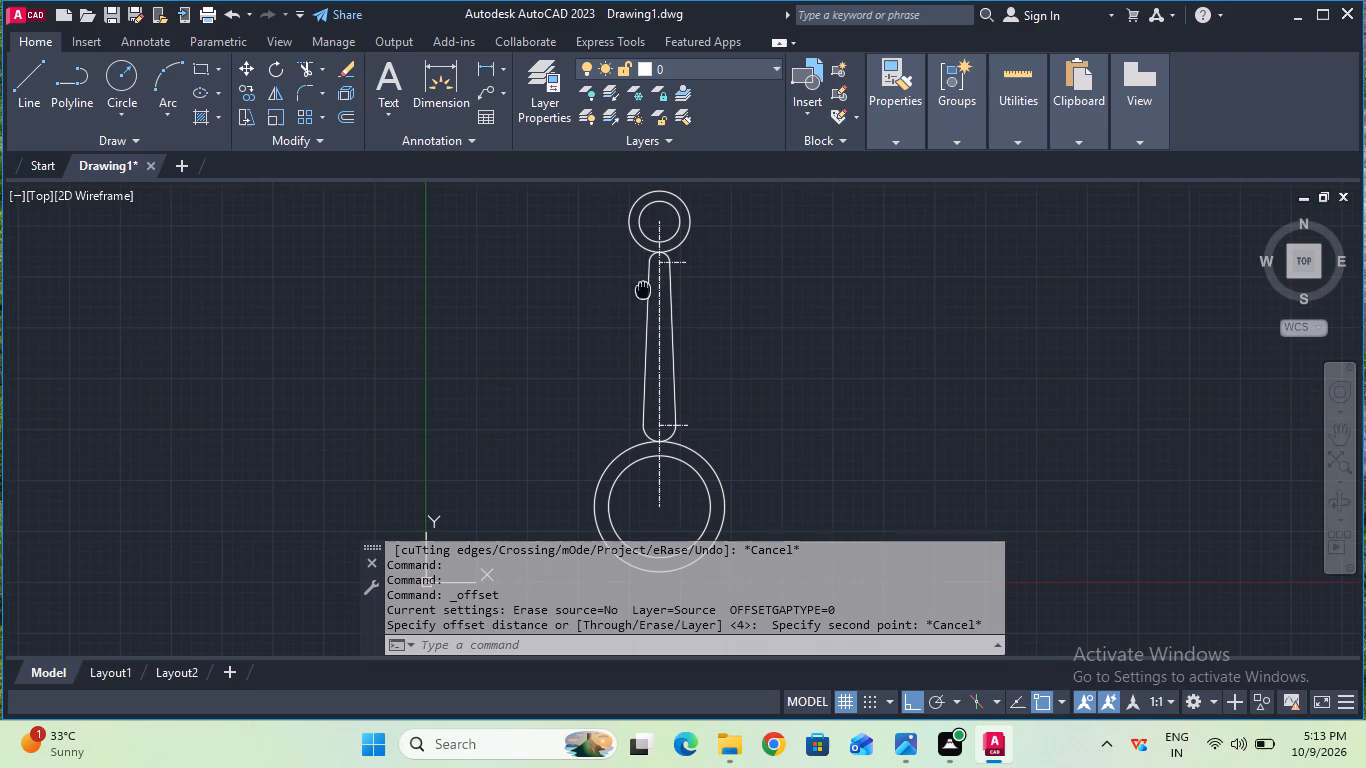
middle_drag(641, 297, 617, 404)
scroll(617, 404, up, 1)
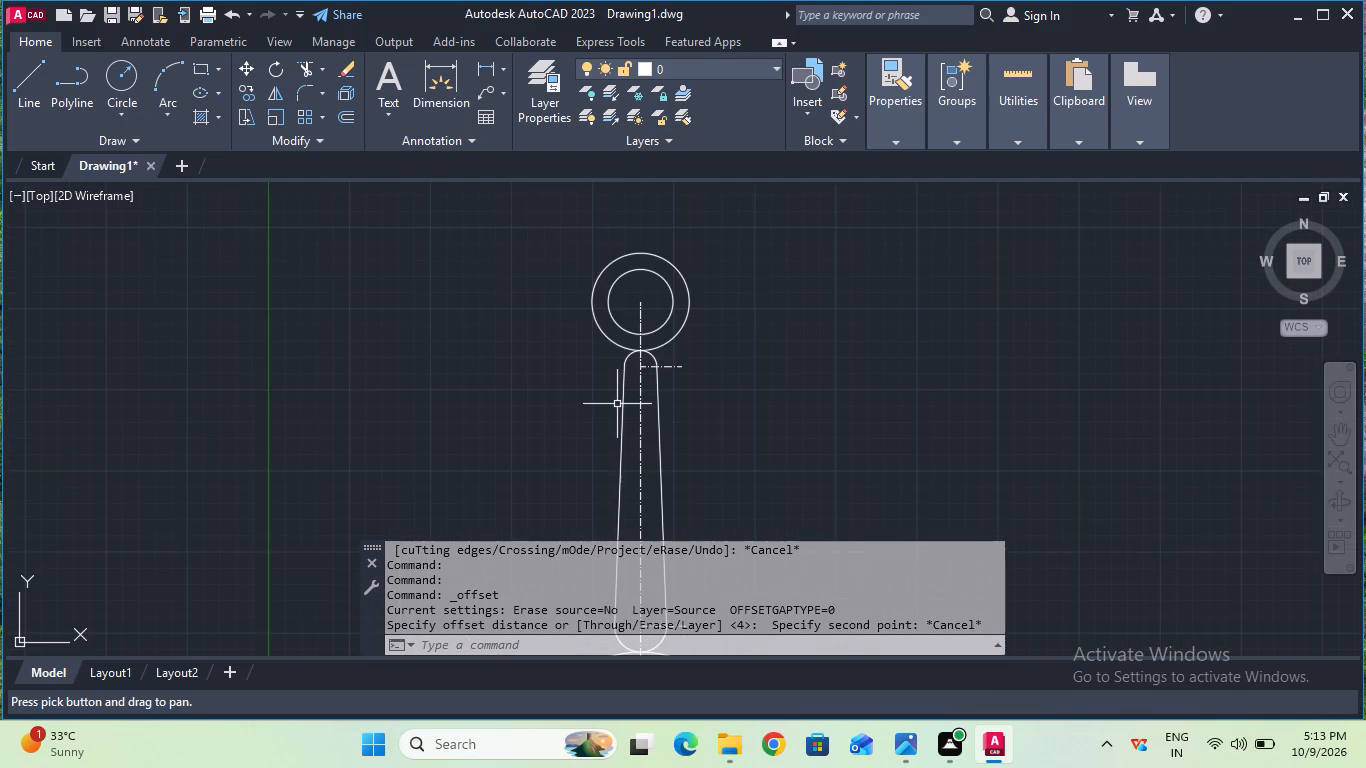
scroll(617, 404, up, 2)
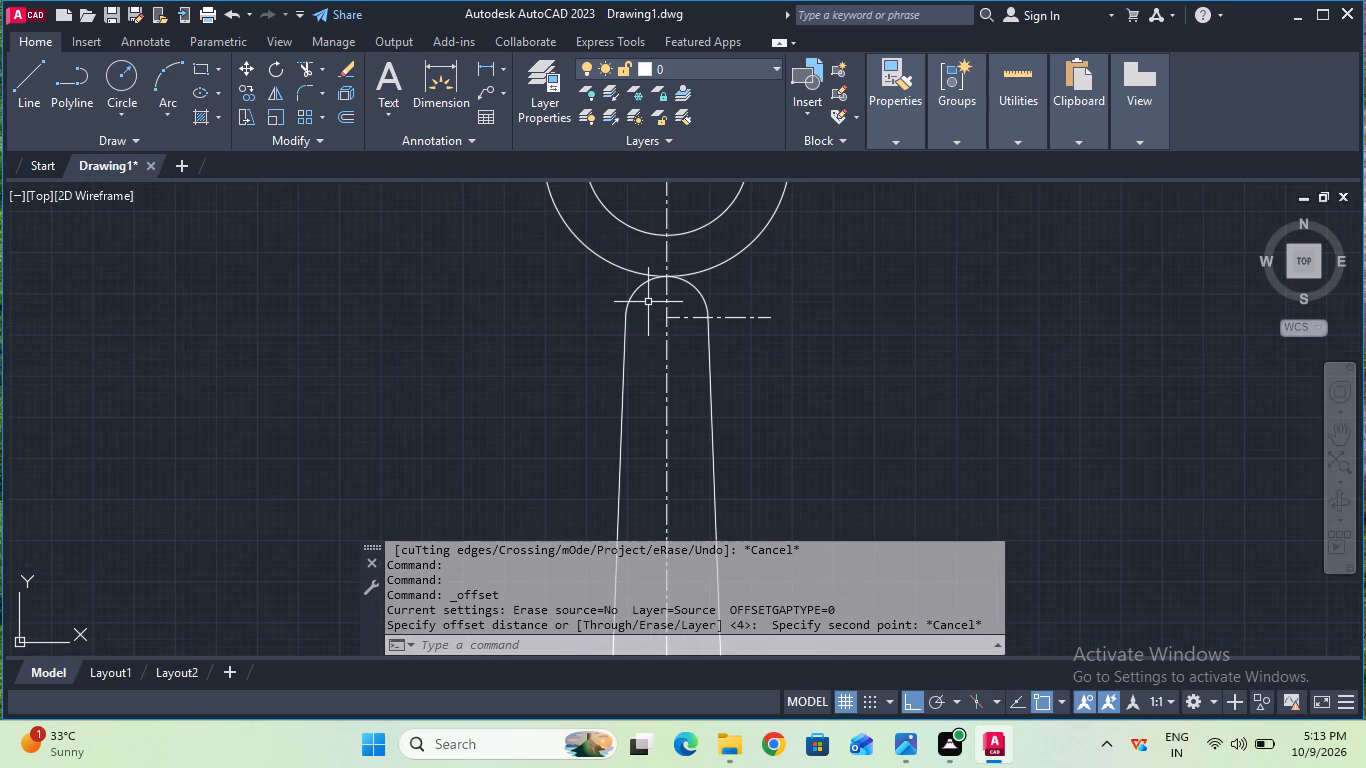
click(733, 318)
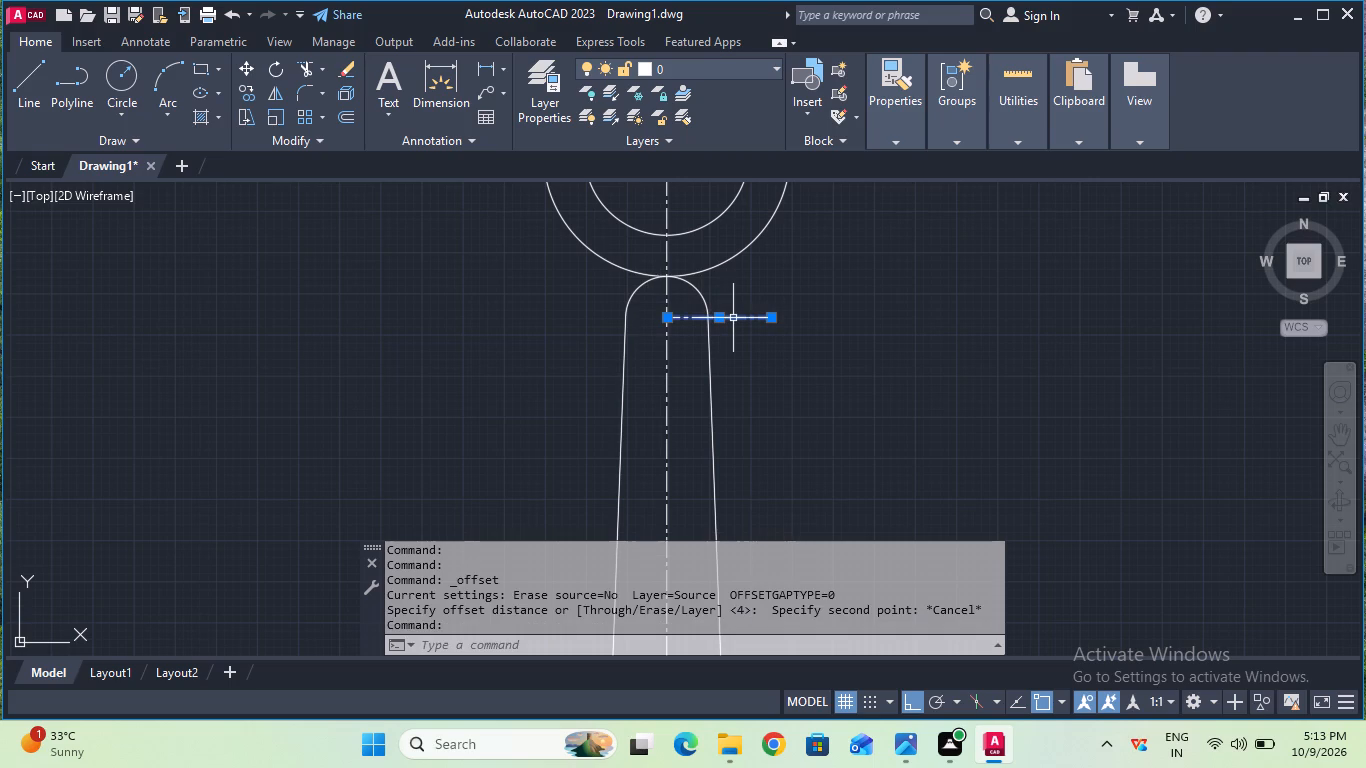
key(Delete)
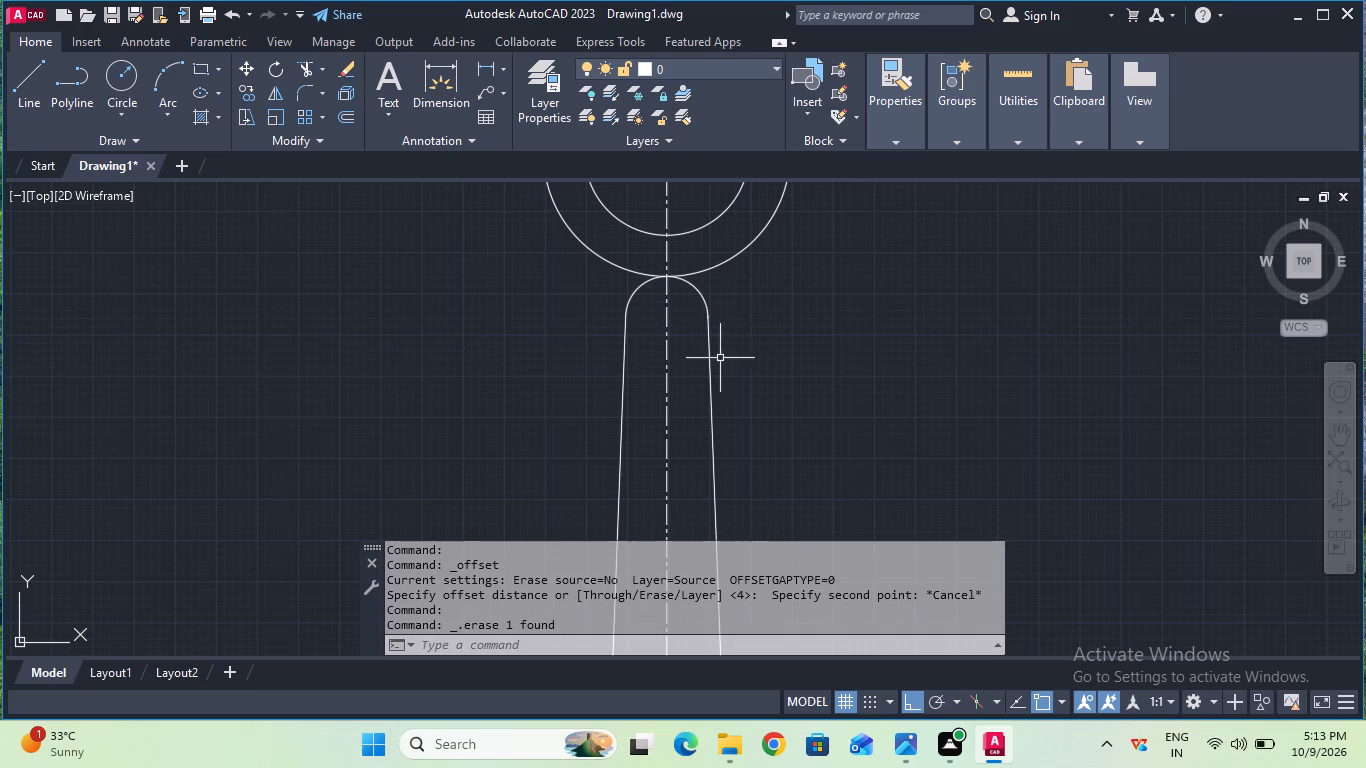
Erase the short horizontal centre line at the lower end of the arm.
scroll(715, 426, down, 1)
middle_drag(715, 426, 710, 0)
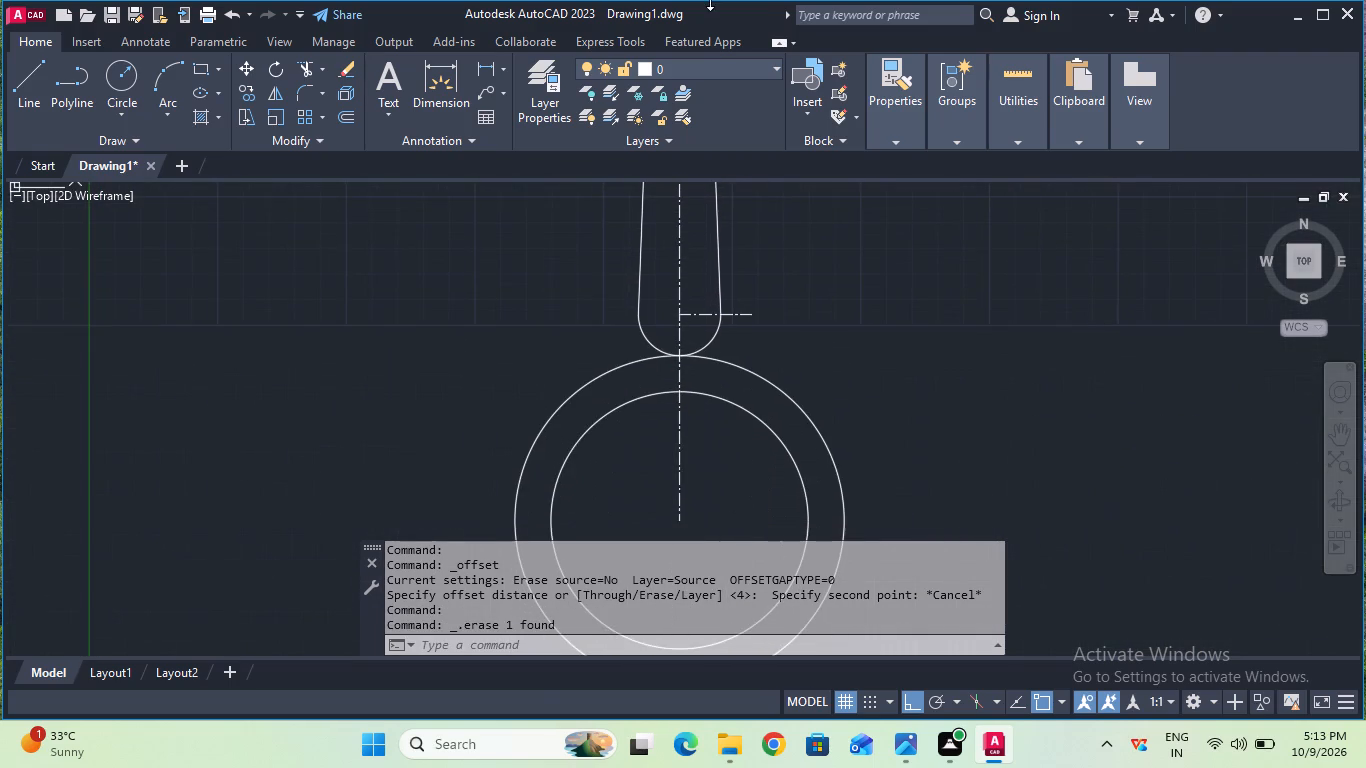
click(356, 61)
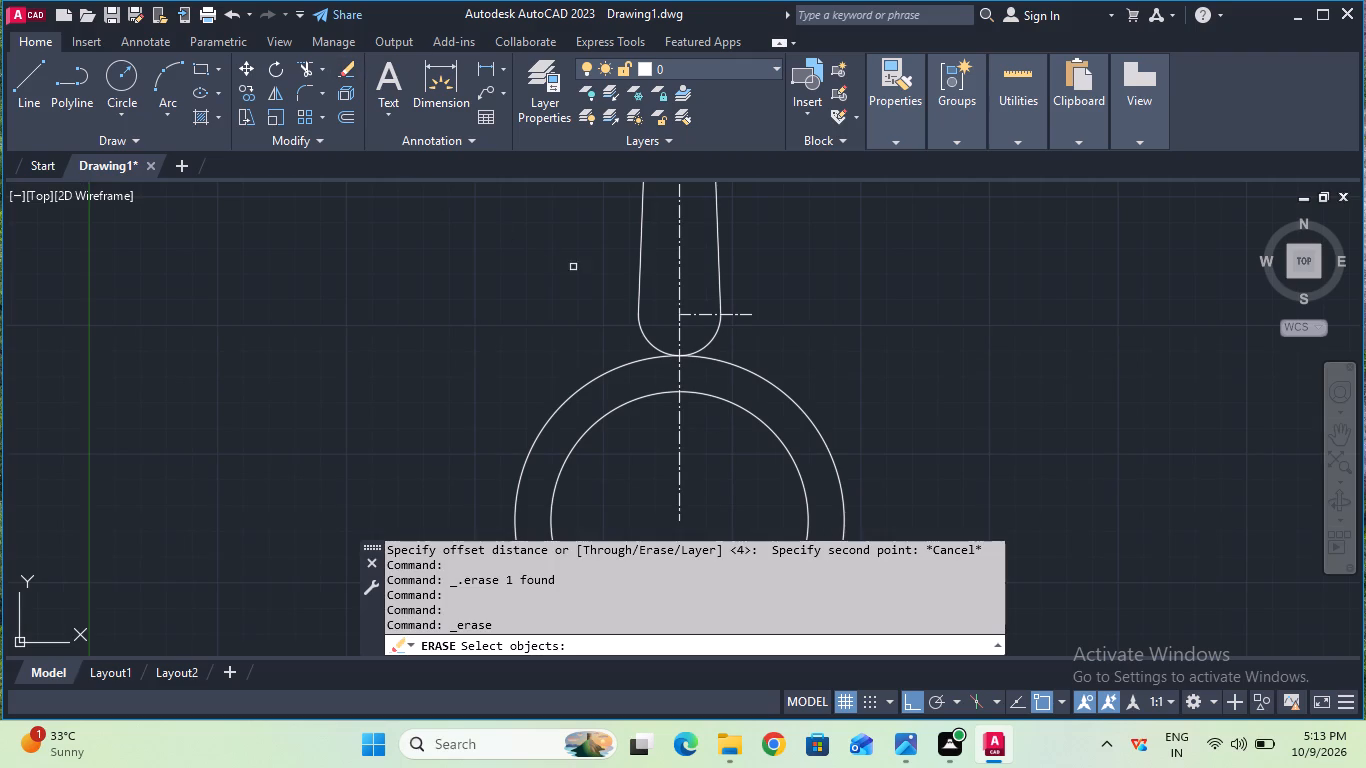
click(699, 312)
key(Return)
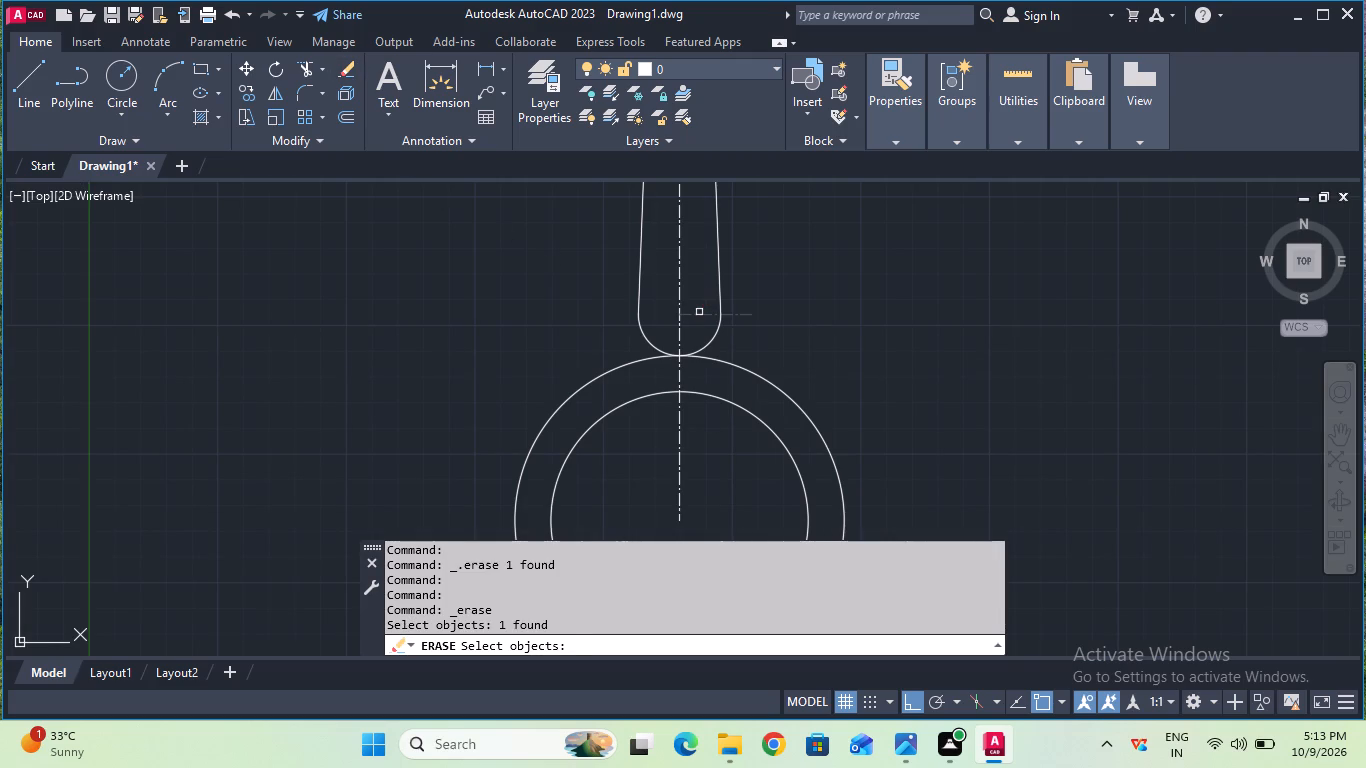
Offset the vertical centre line 4.25 mm, placing the copy to its right.
scroll(699, 312, down, 2)
middle_drag(819, 271, 820, 271)
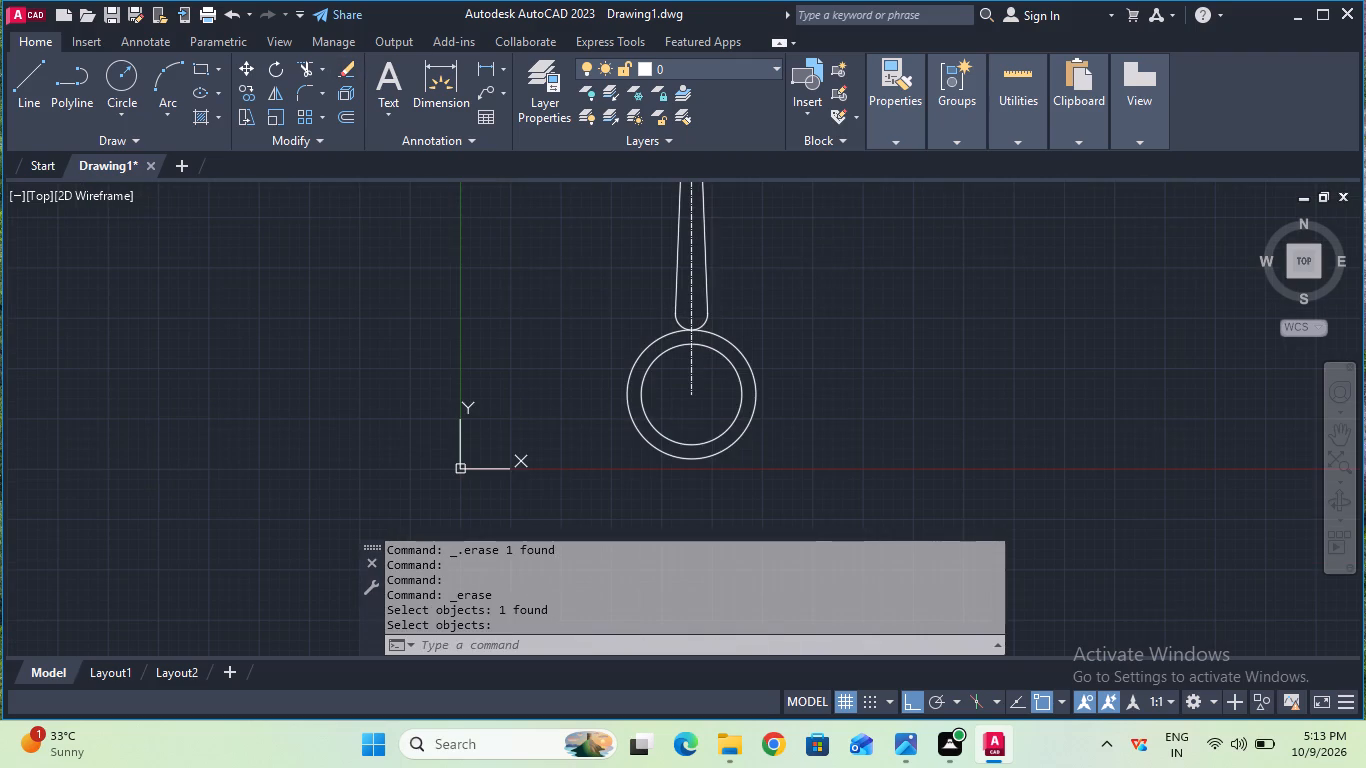
middle_drag(820, 271, 827, 425)
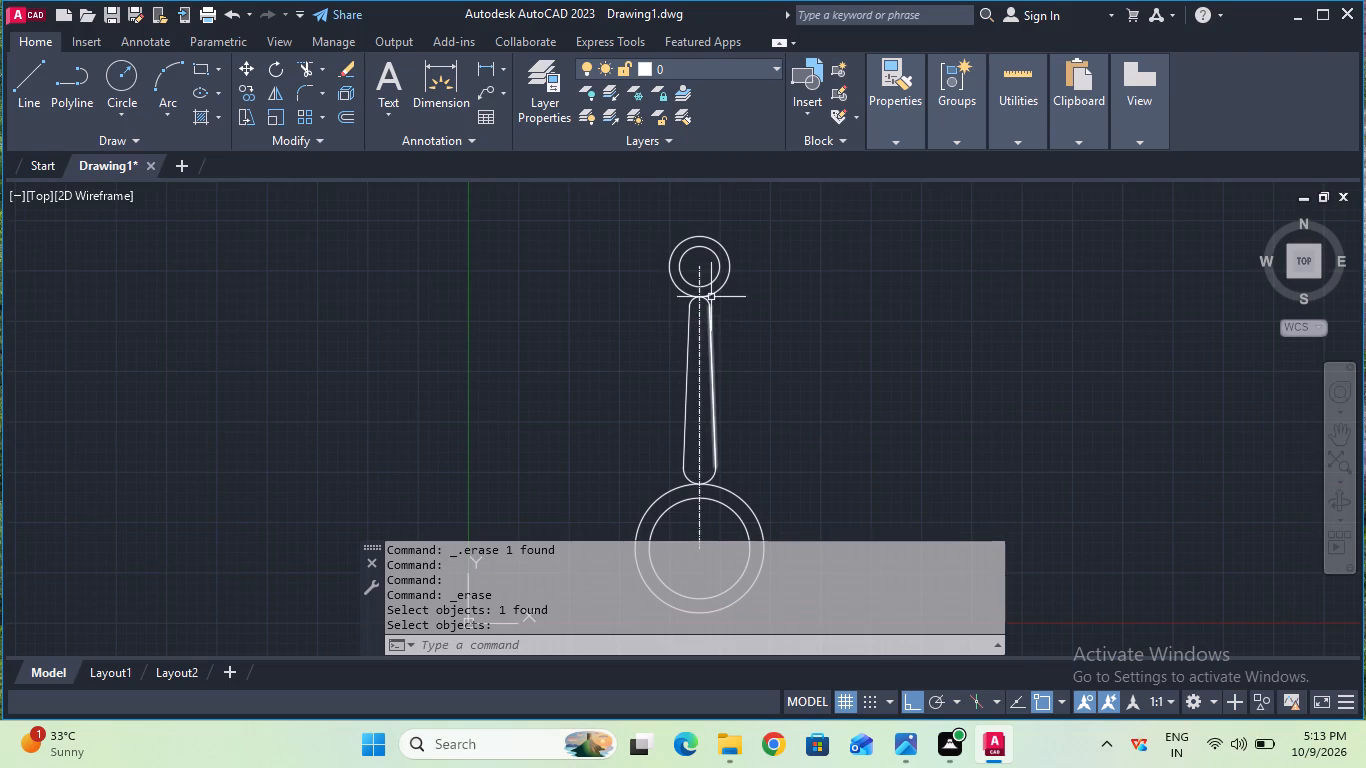
scroll(711, 296, up, 2)
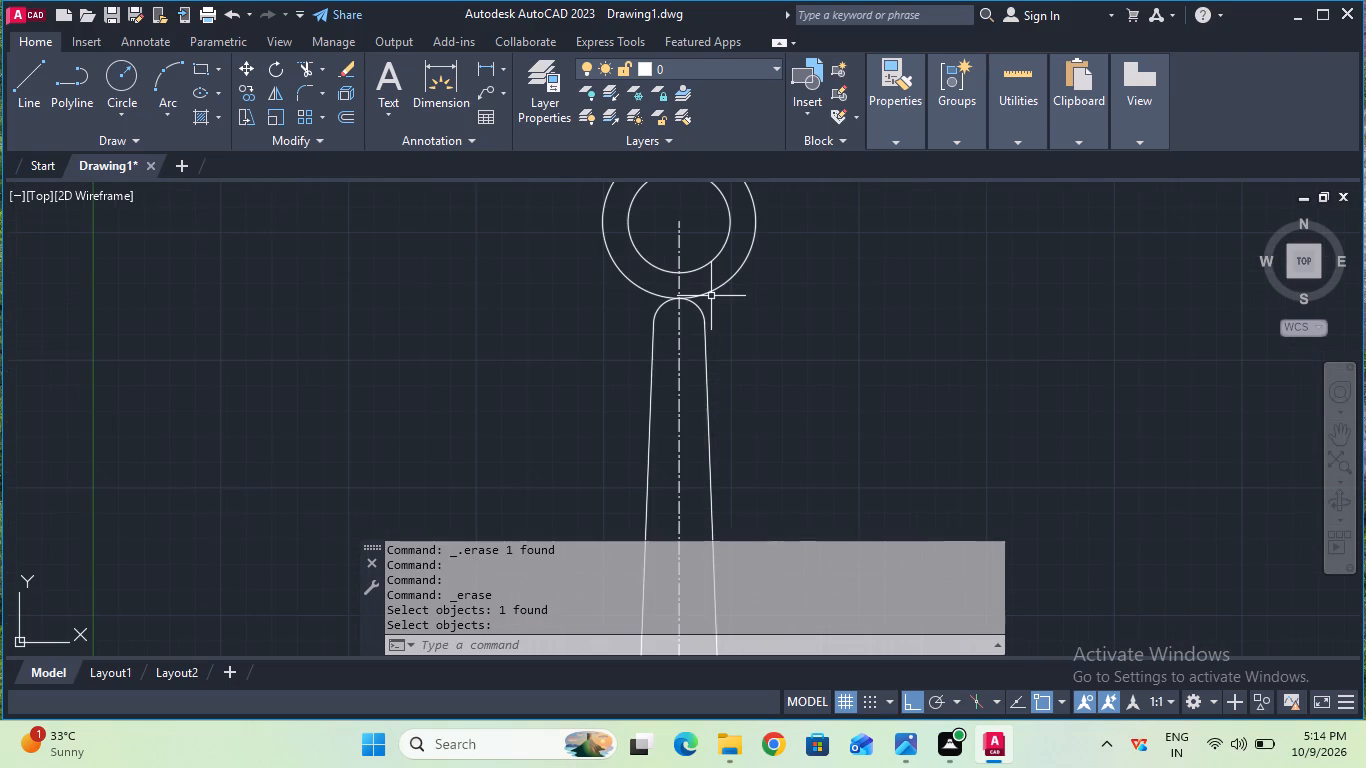
click(339, 109)
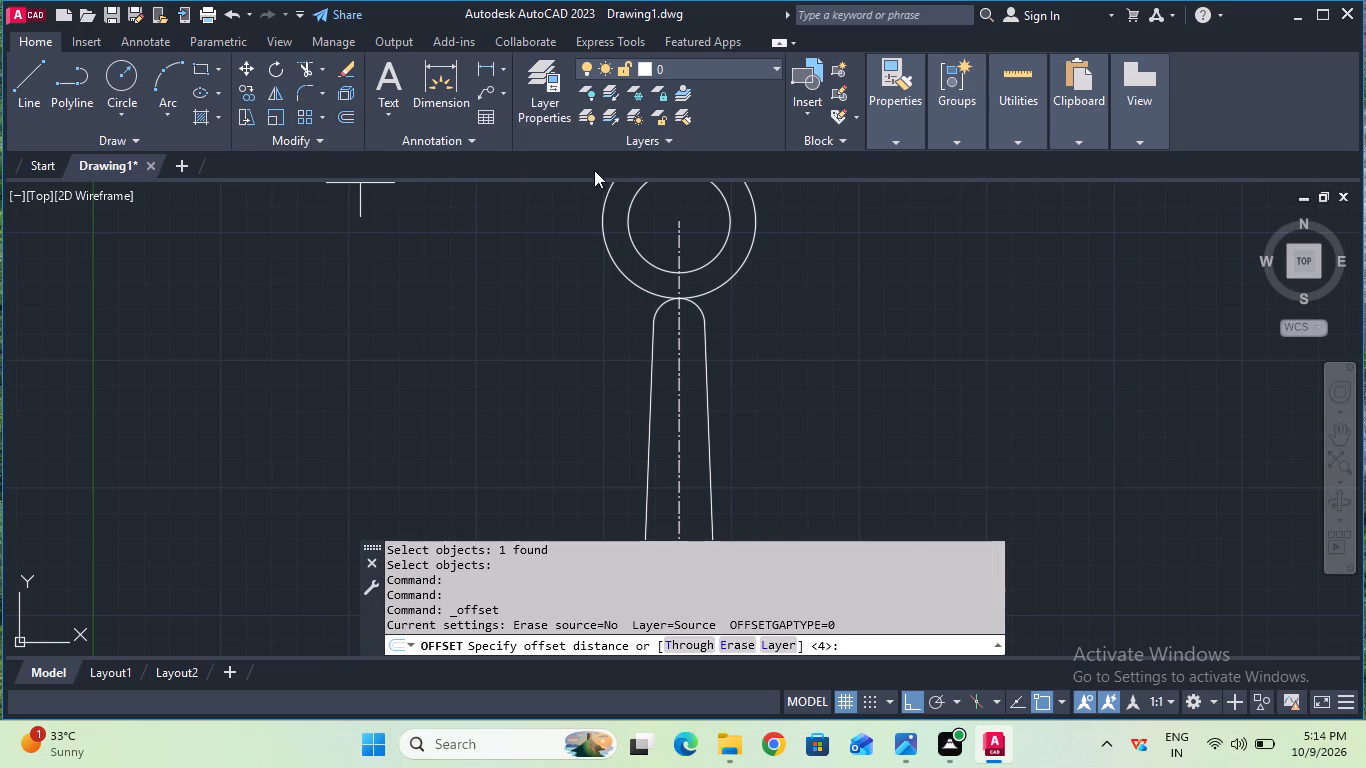
click(676, 219)
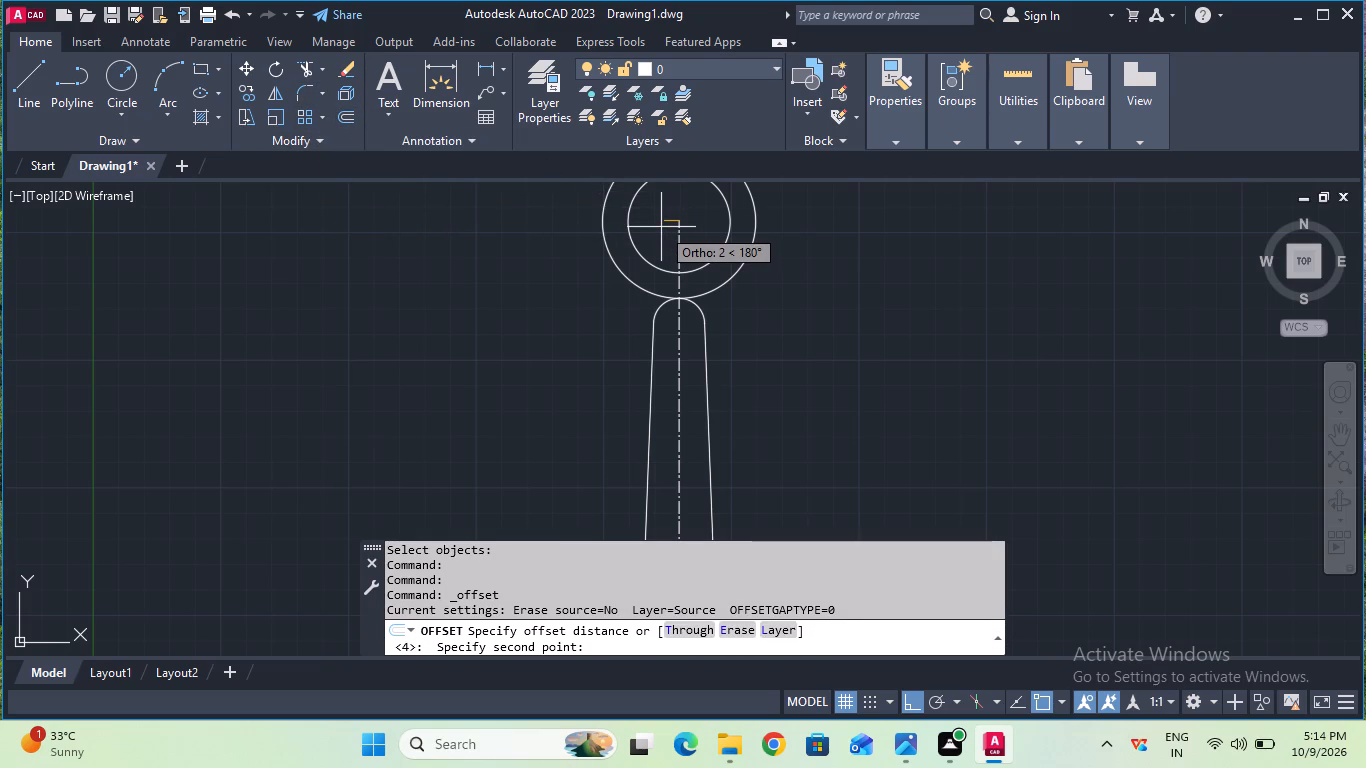
key(4)
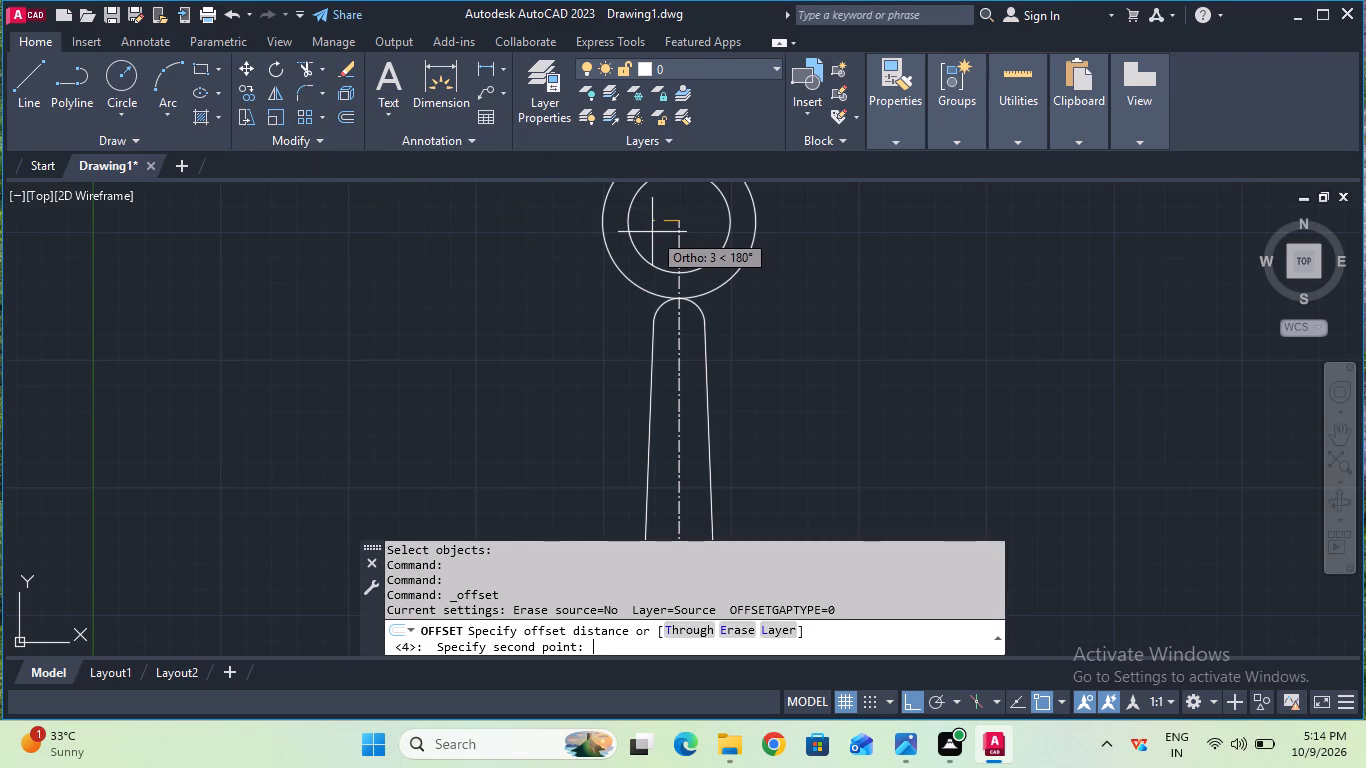
text(.25)
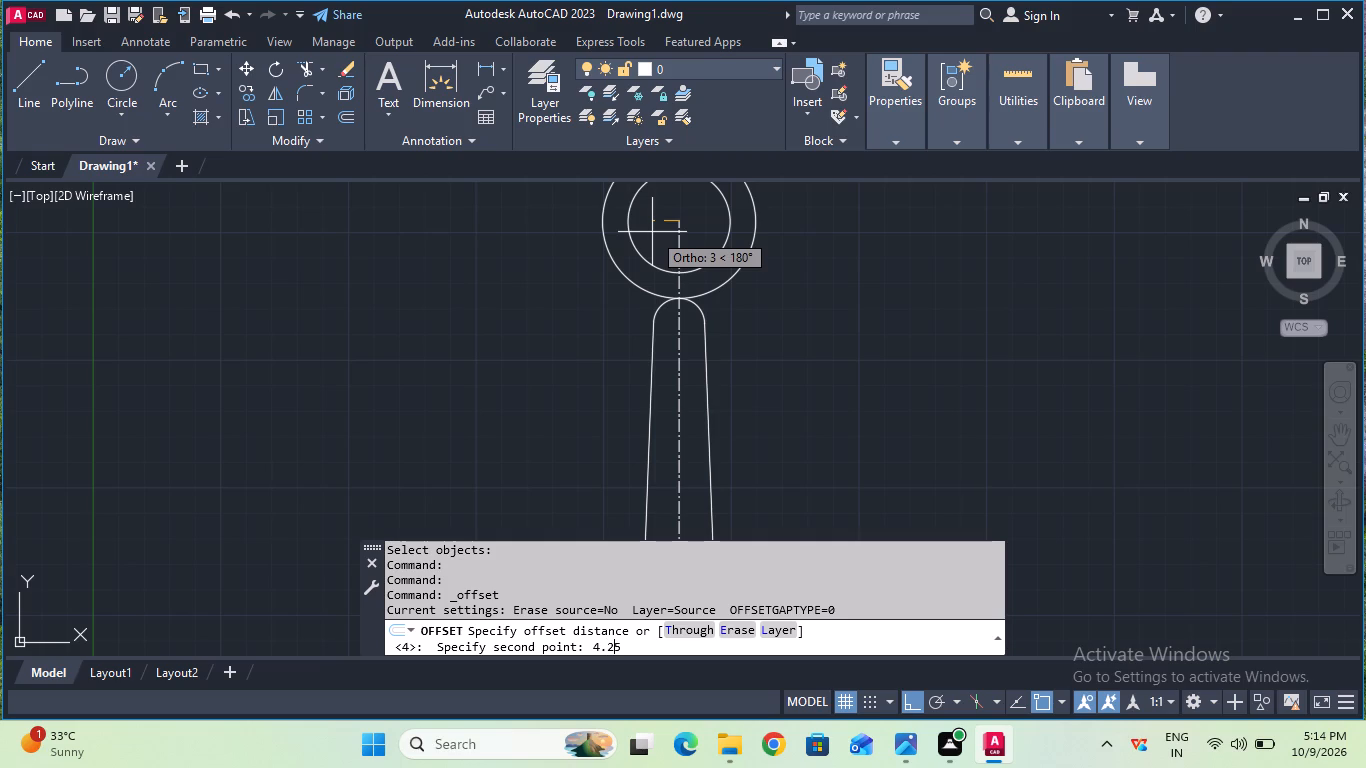
key(Return)
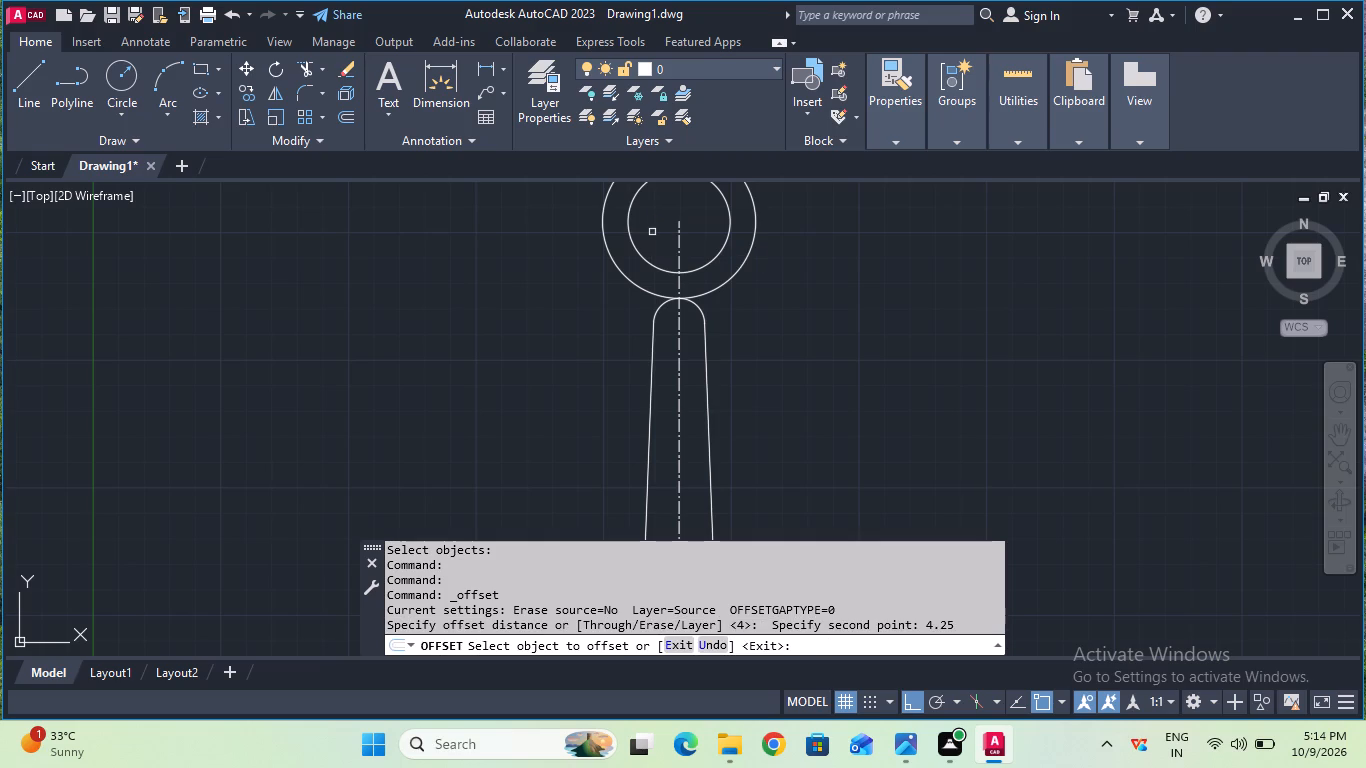
click(677, 233)
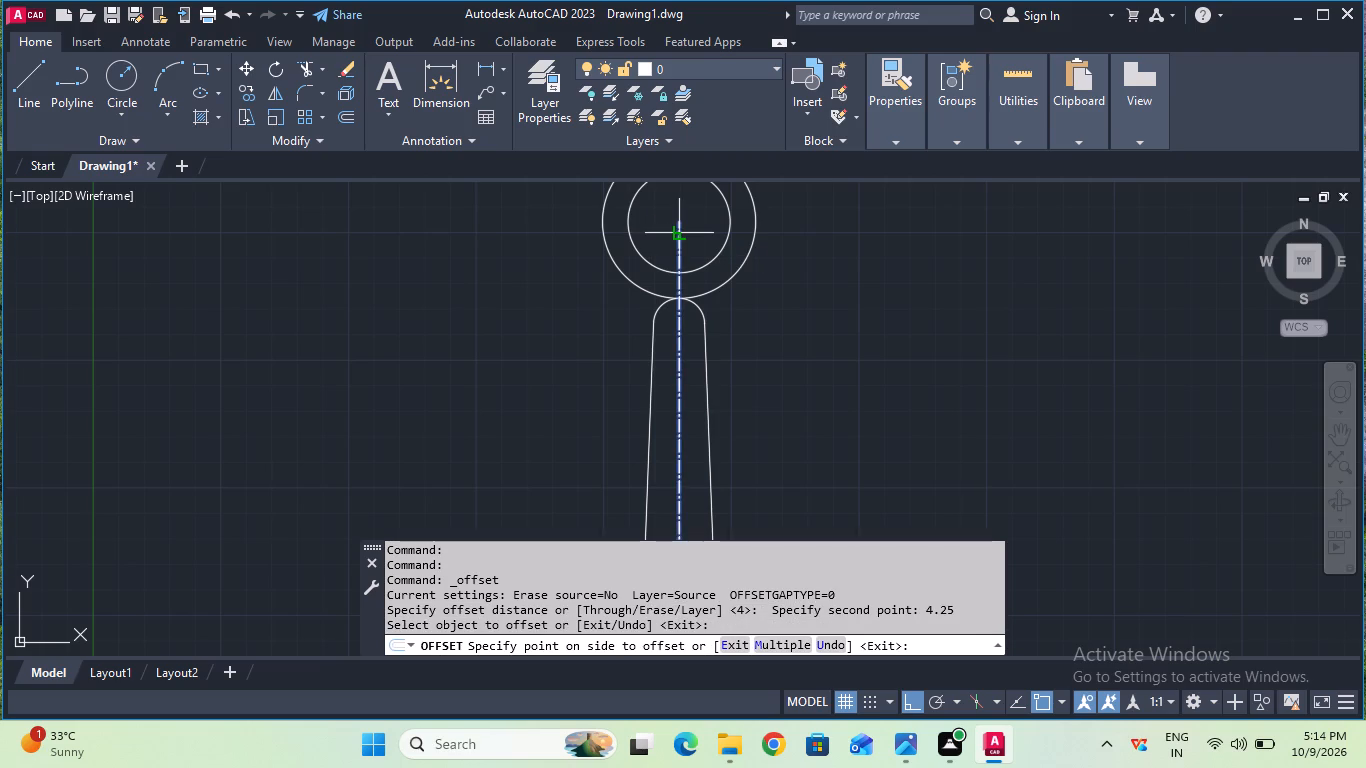
click(672, 235)
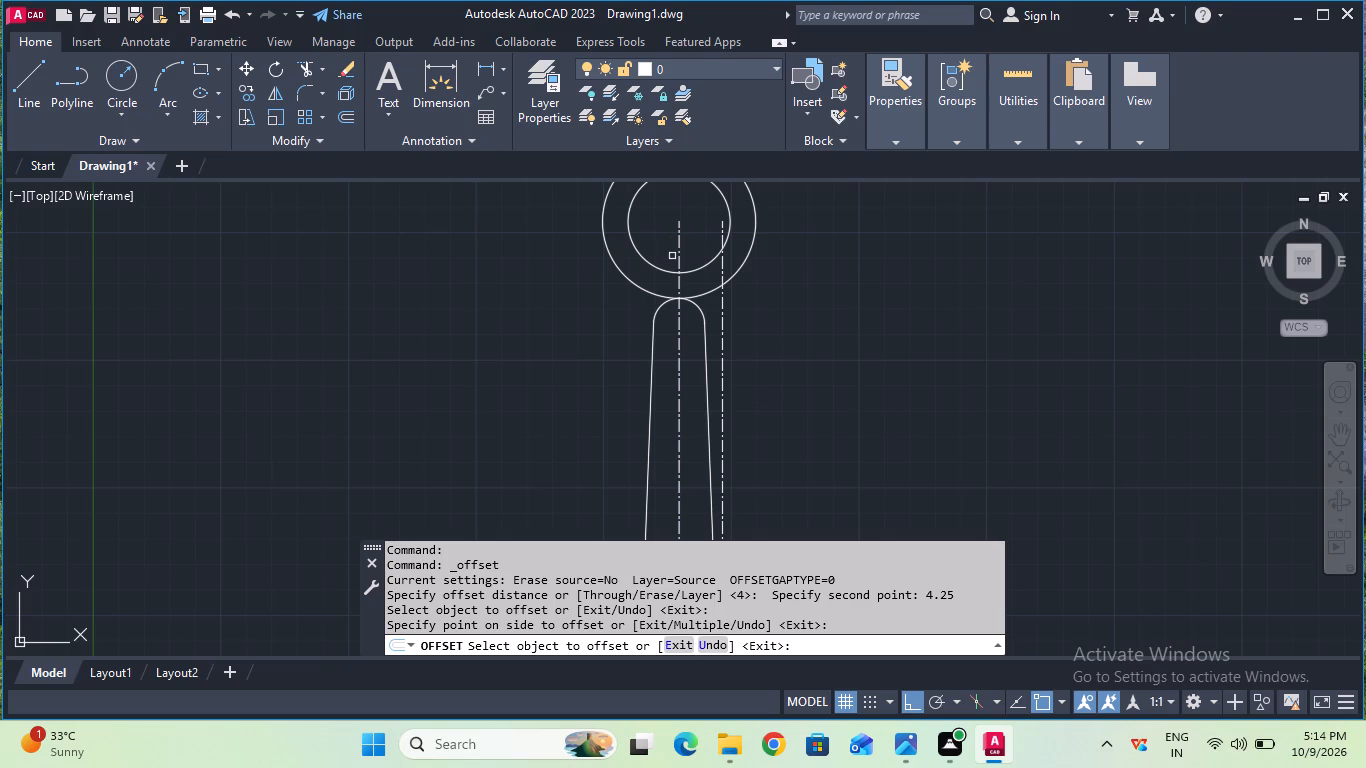
Offset the vertical centre line 4.25 mm to its left side as well.
click(677, 253)
click(668, 257)
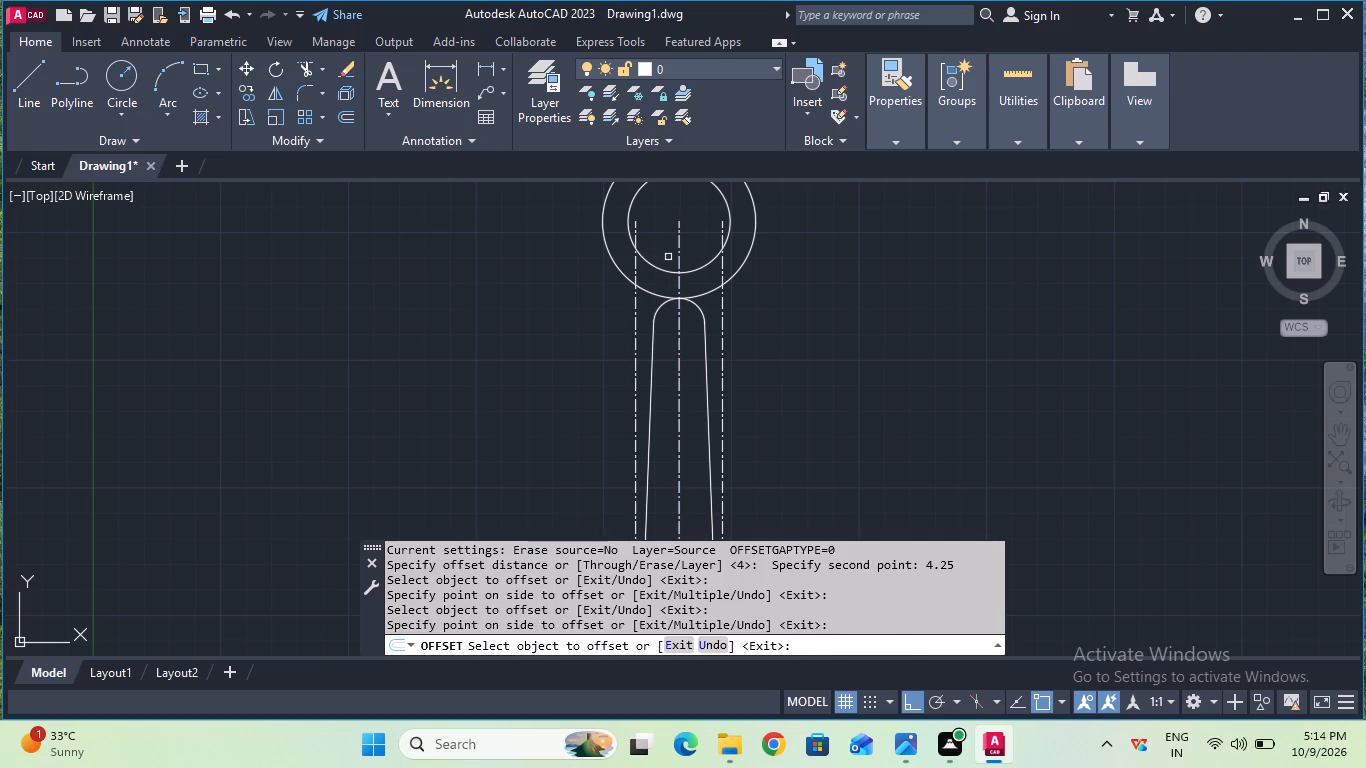
key(Escape)
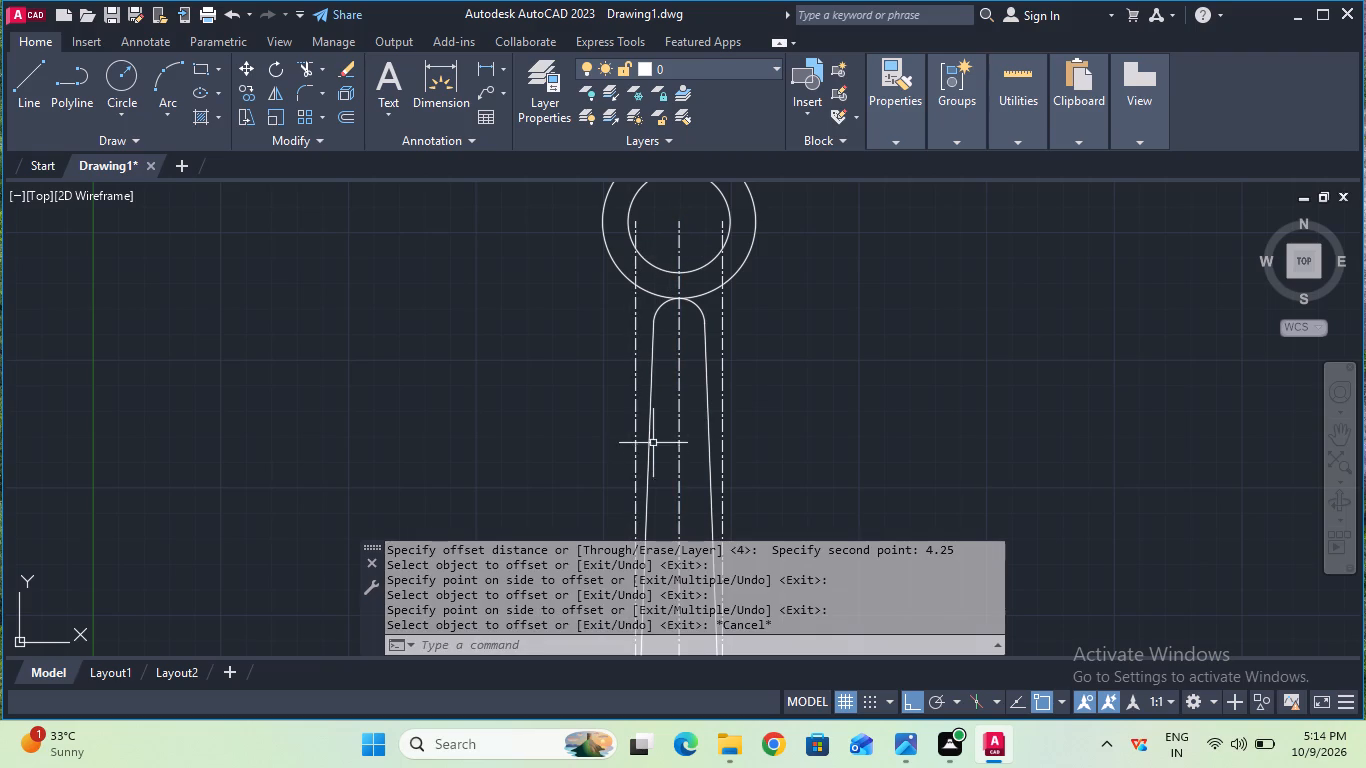
Offset the arm's left tapered line outward, picking the distance from that line across to the left offset construction line.
middle_drag(655, 476, 674, 239)
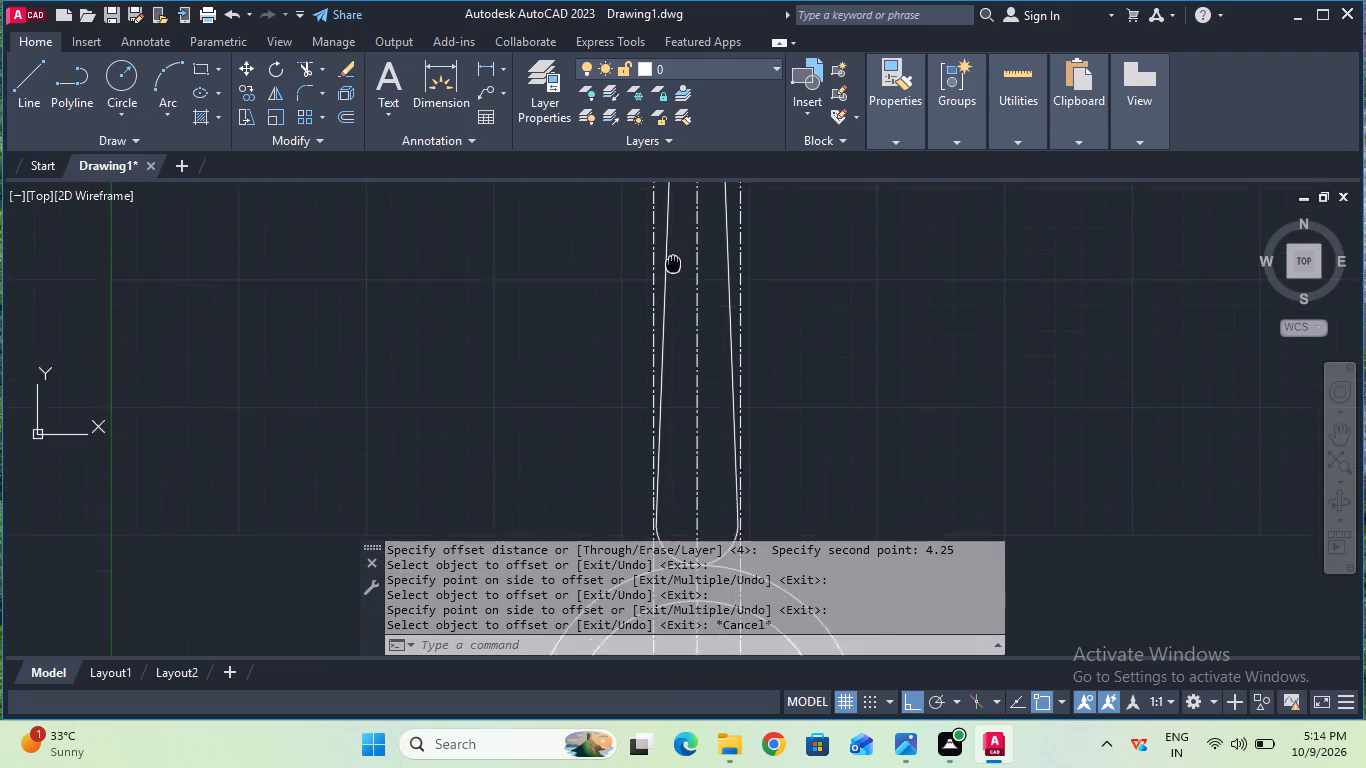
middle_drag(674, 239, 622, 394)
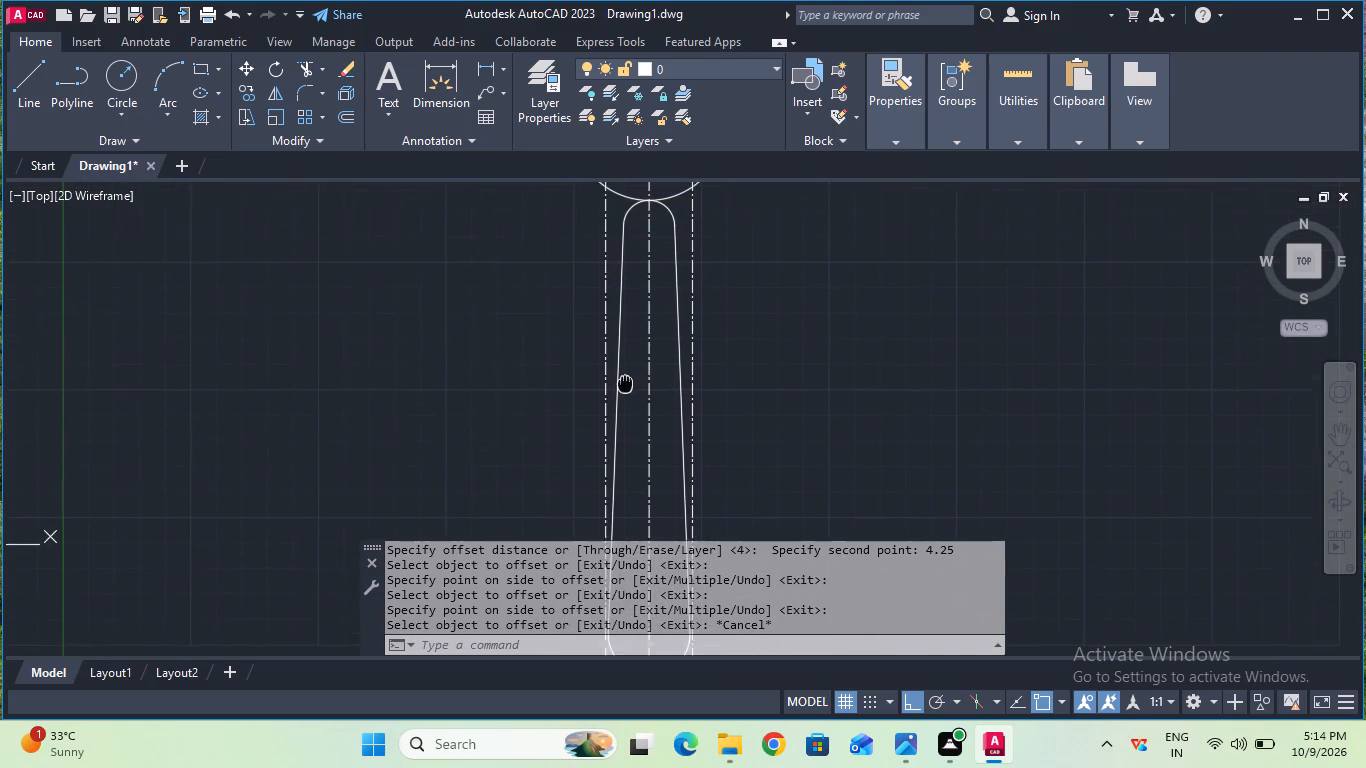
middle_drag(622, 394, 620, 410)
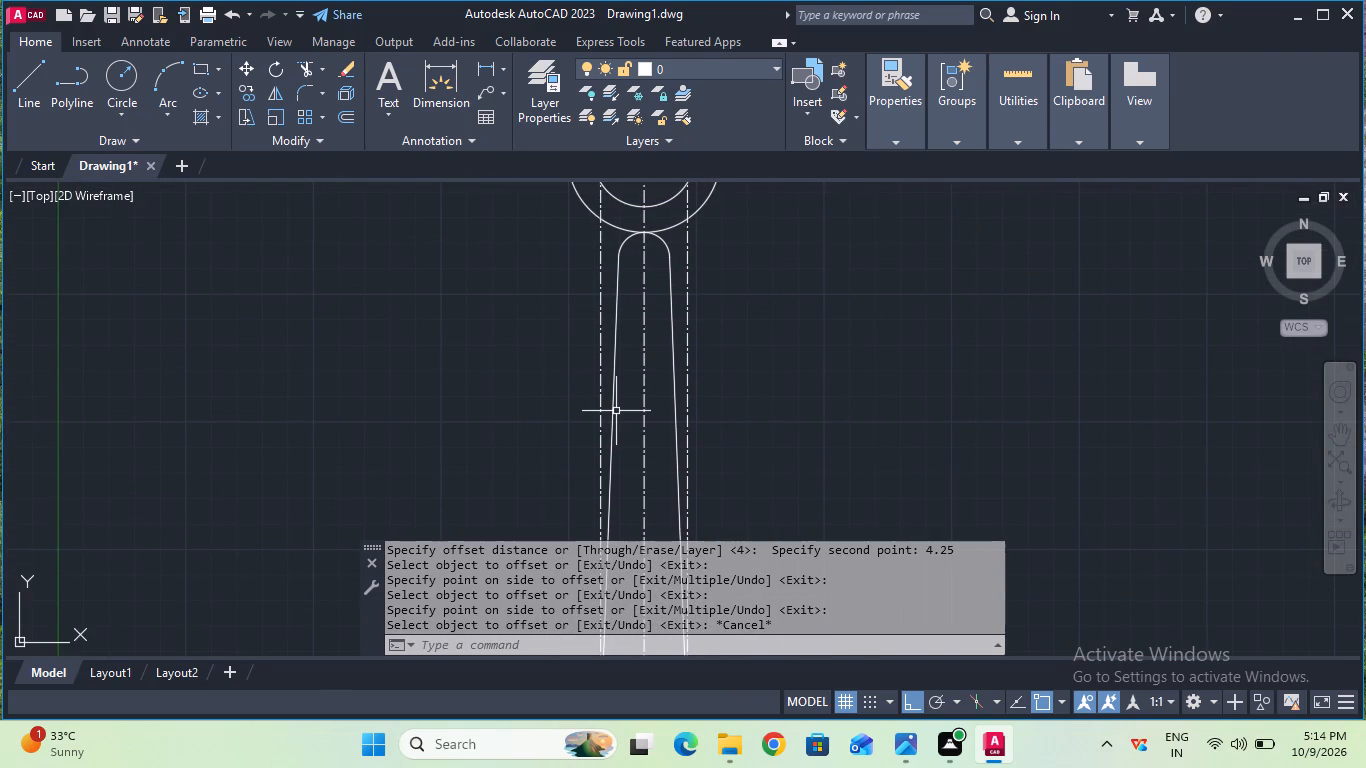
click(338, 114)
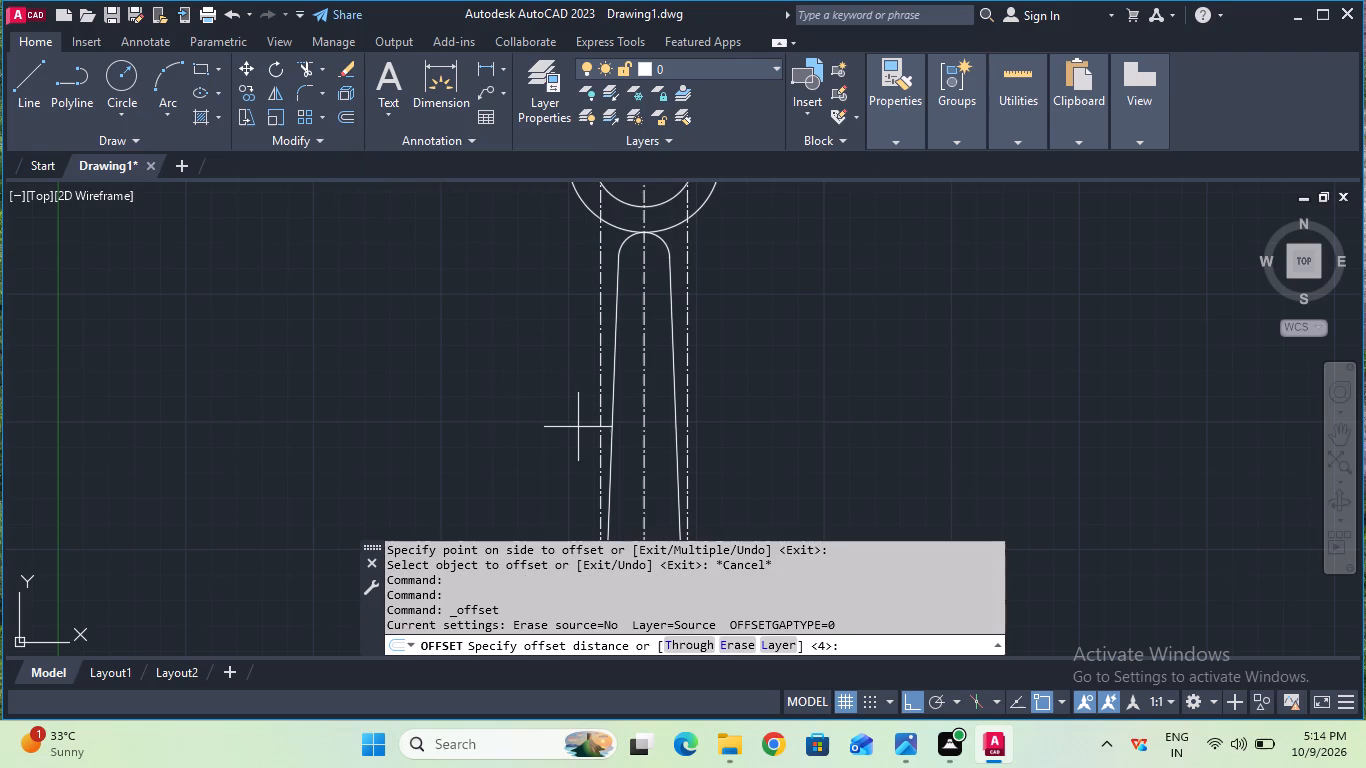
middle_drag(564, 452, 593, 281)
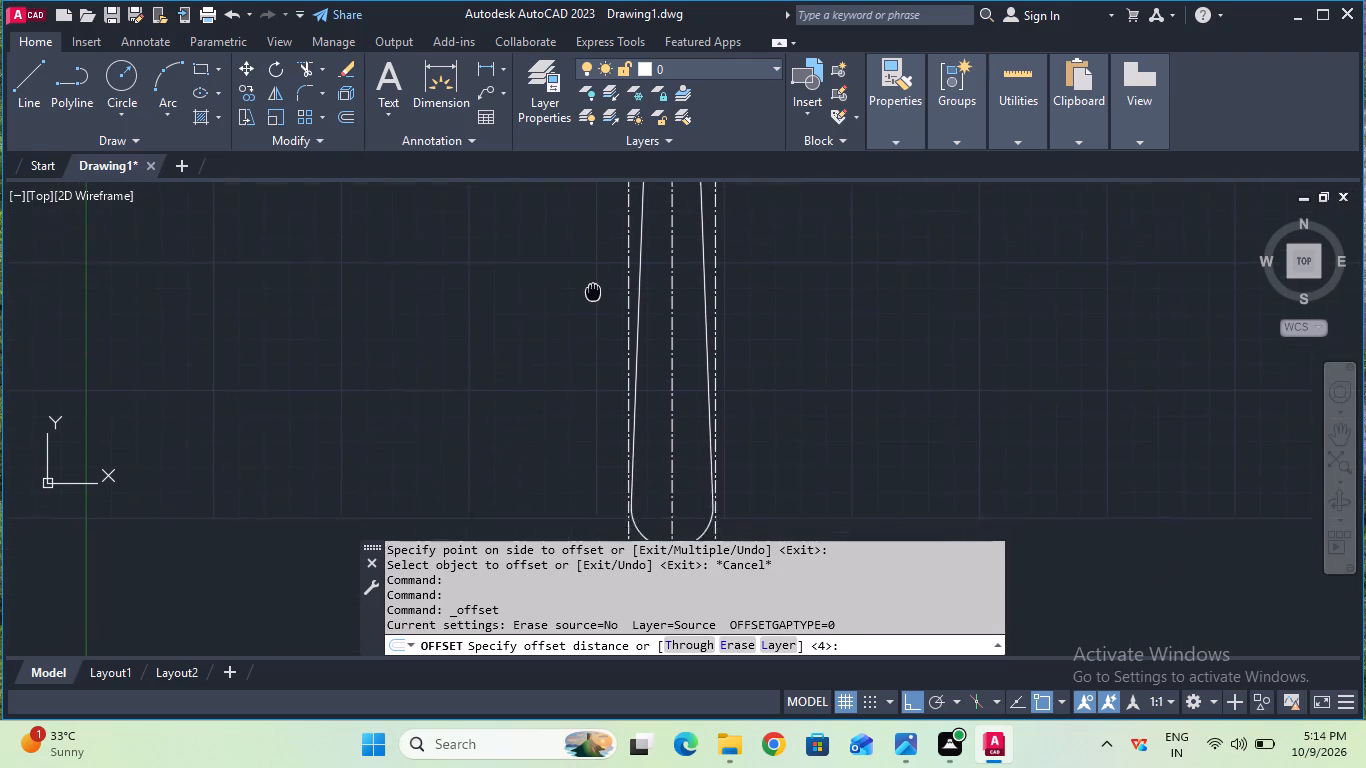
middle_drag(593, 281, 586, 320)
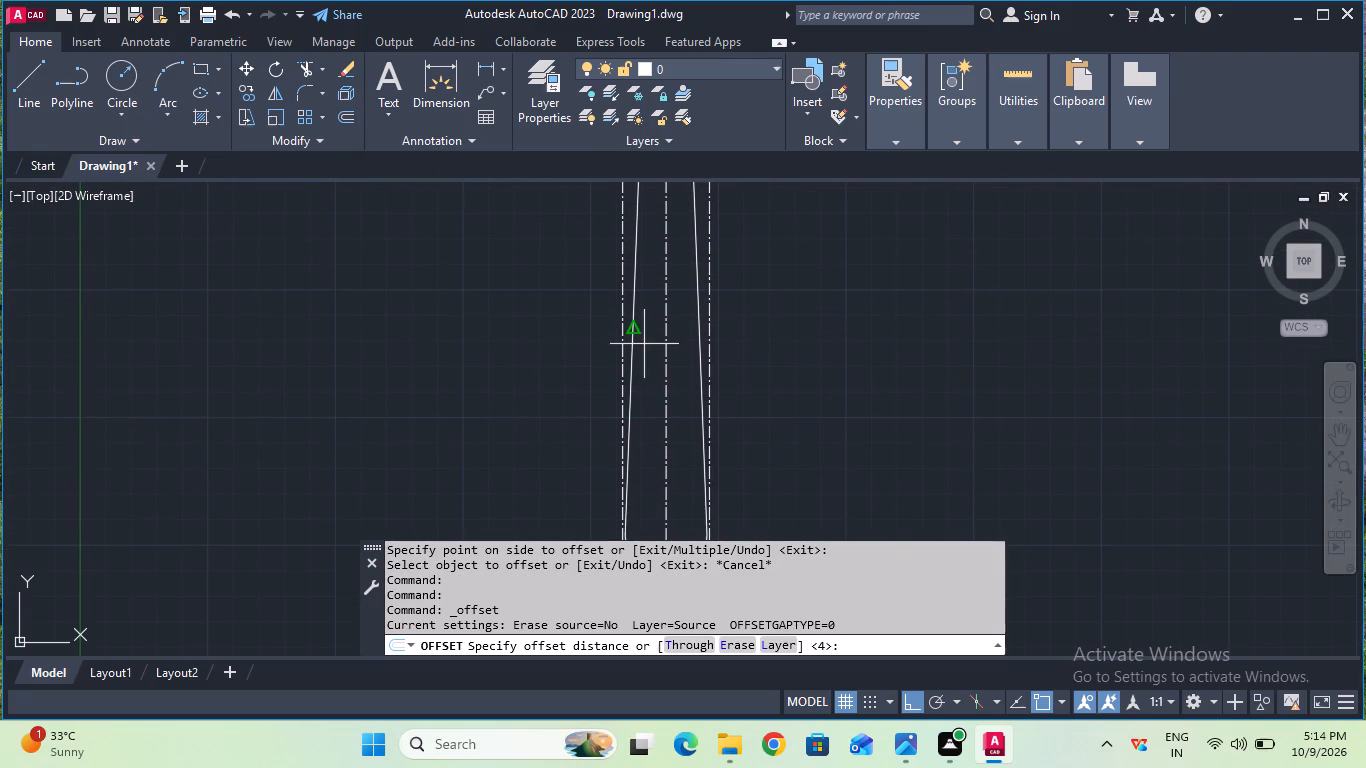
click(633, 325)
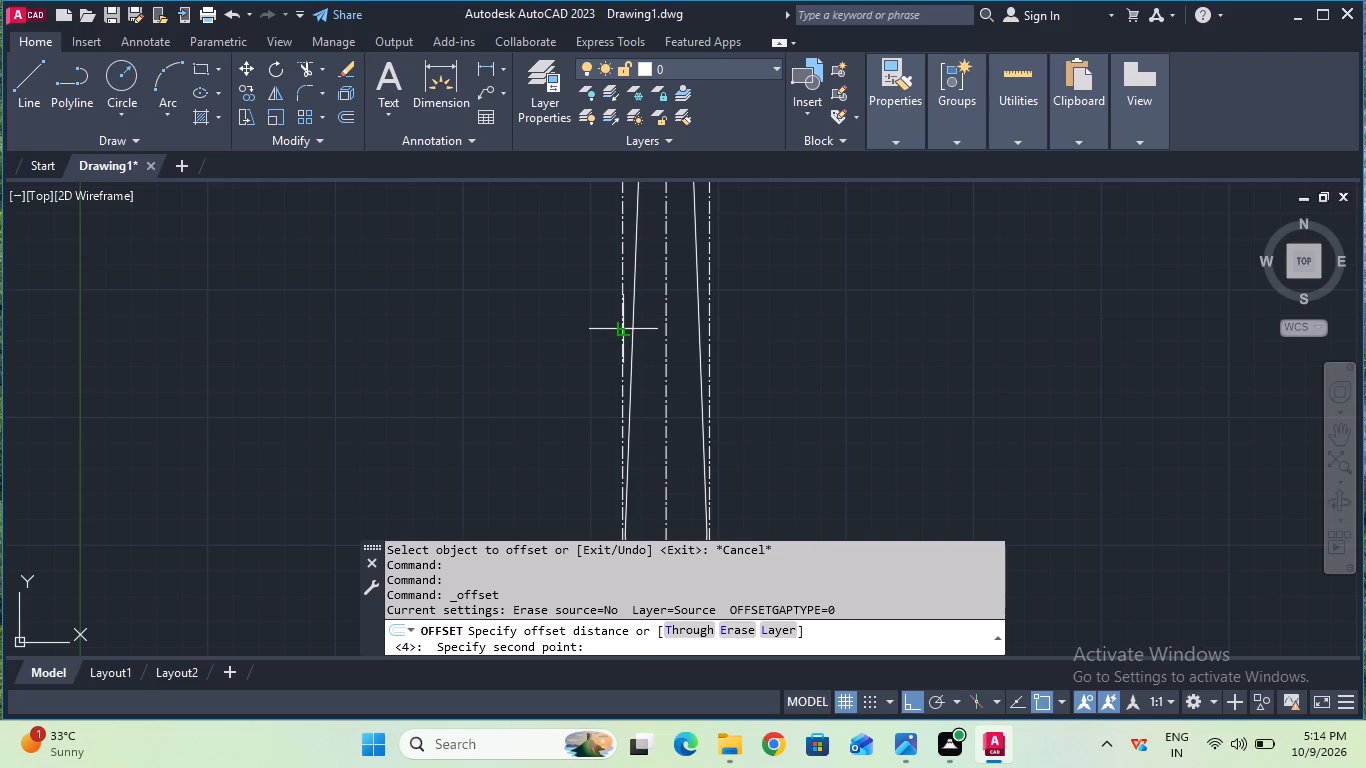
click(623, 328)
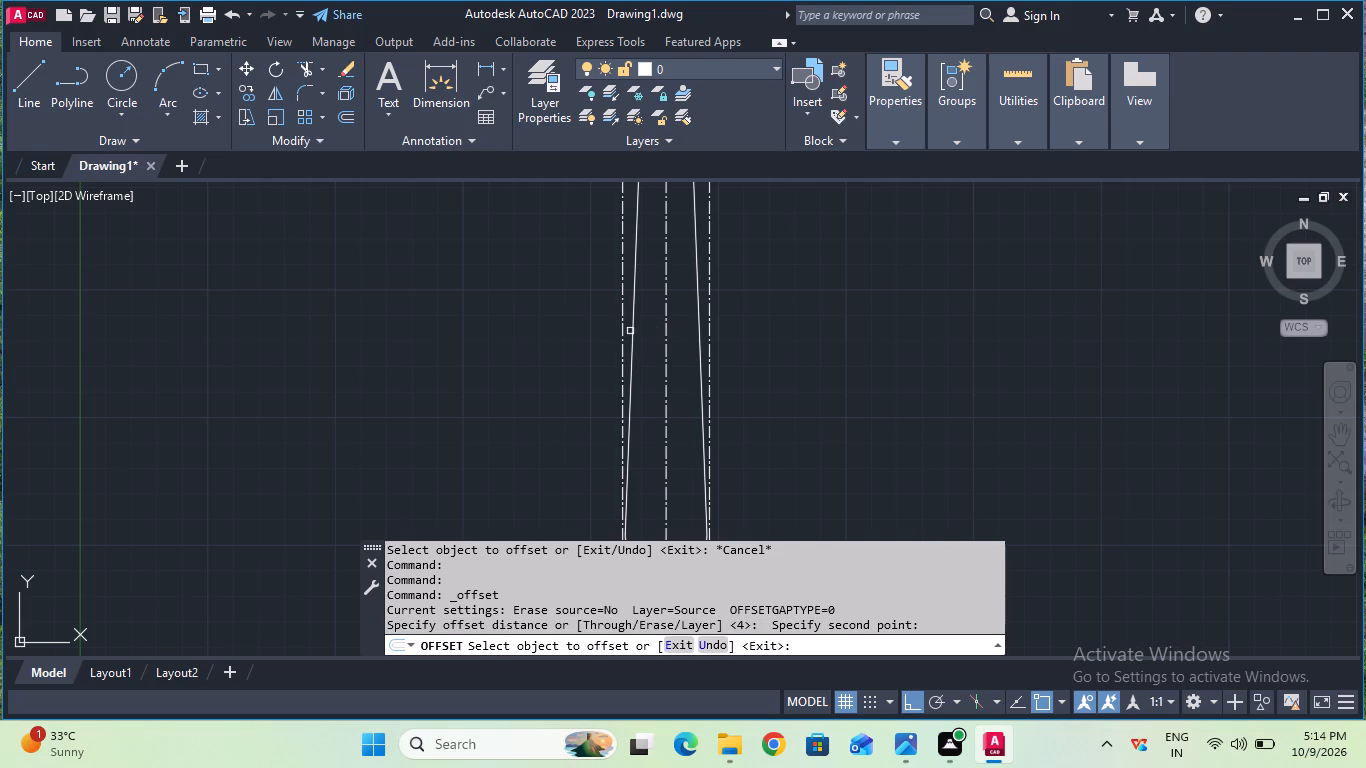
click(633, 330)
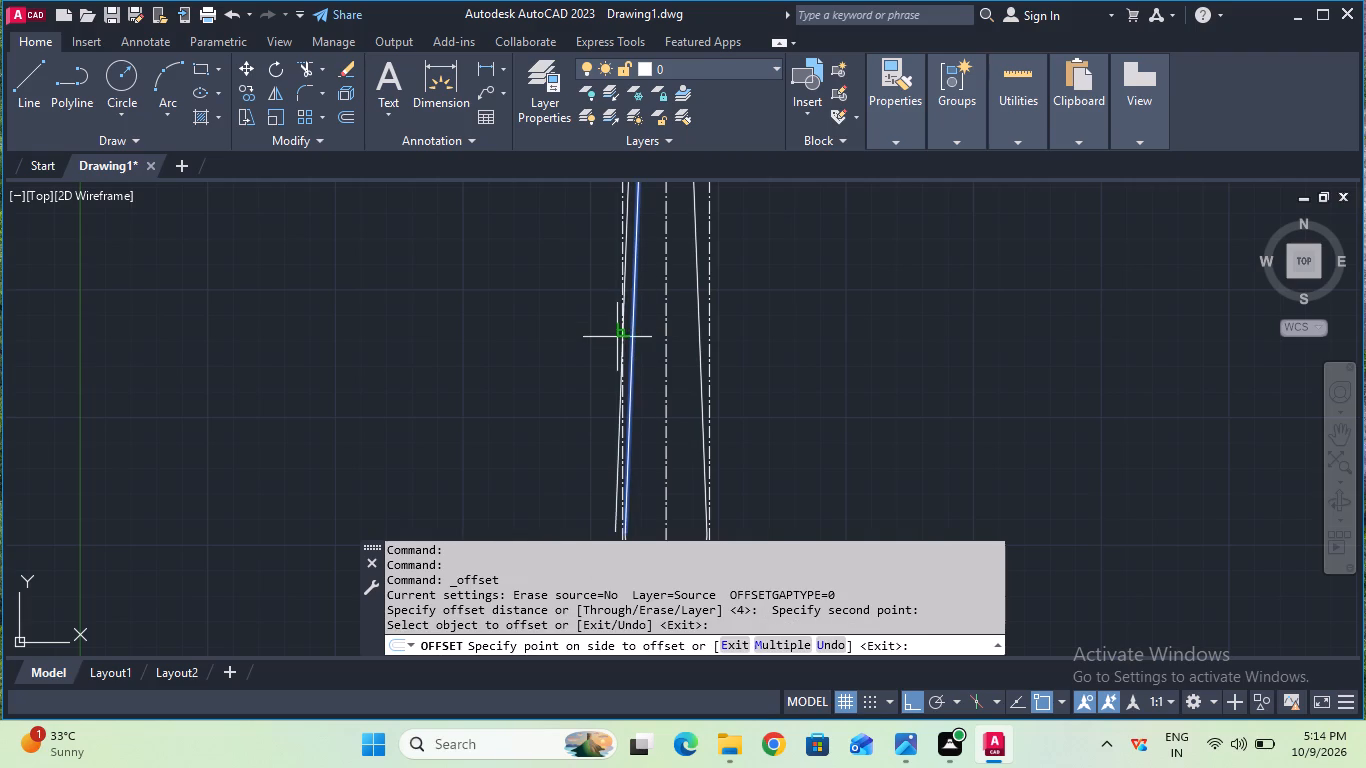
click(617, 337)
Offset the arm's right tapered line outward by the same picked distance.
scroll(617, 337, down, 1)
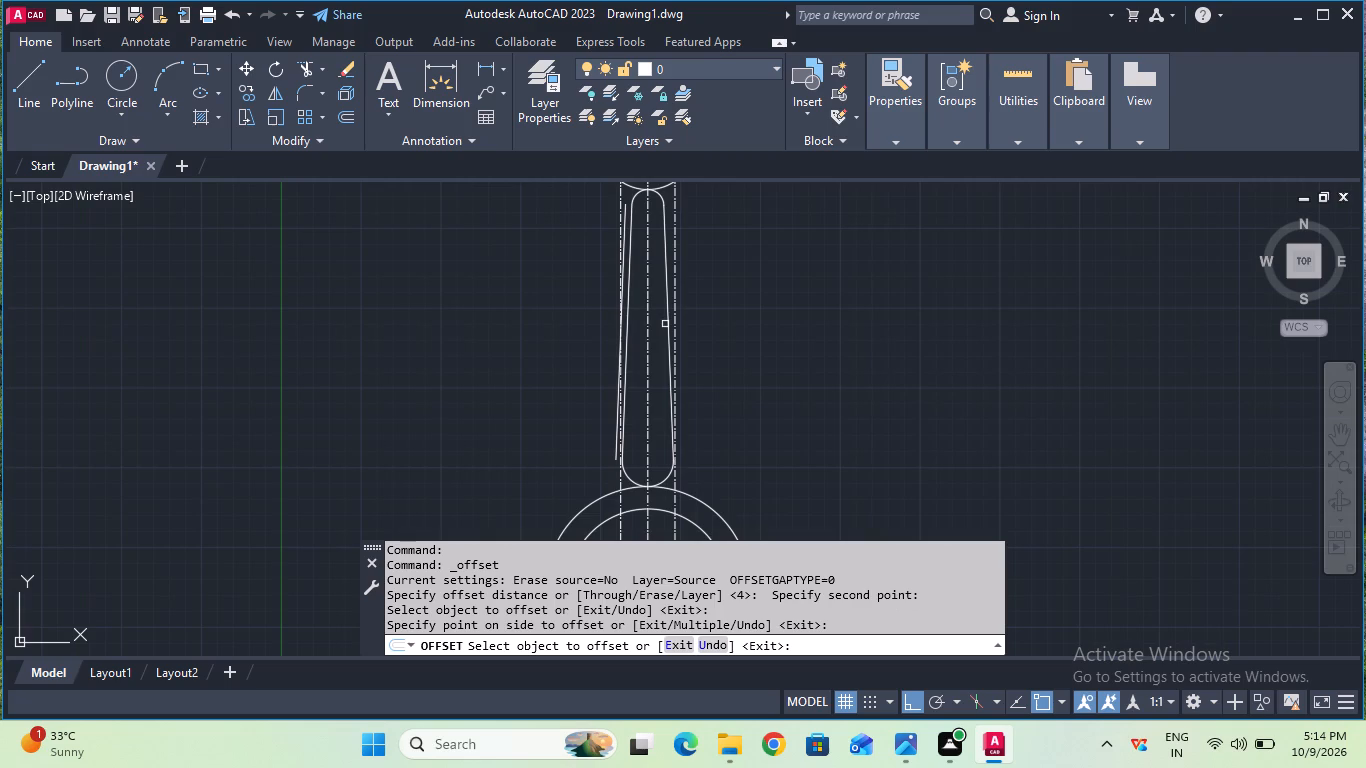
scroll(665, 324, up, 2)
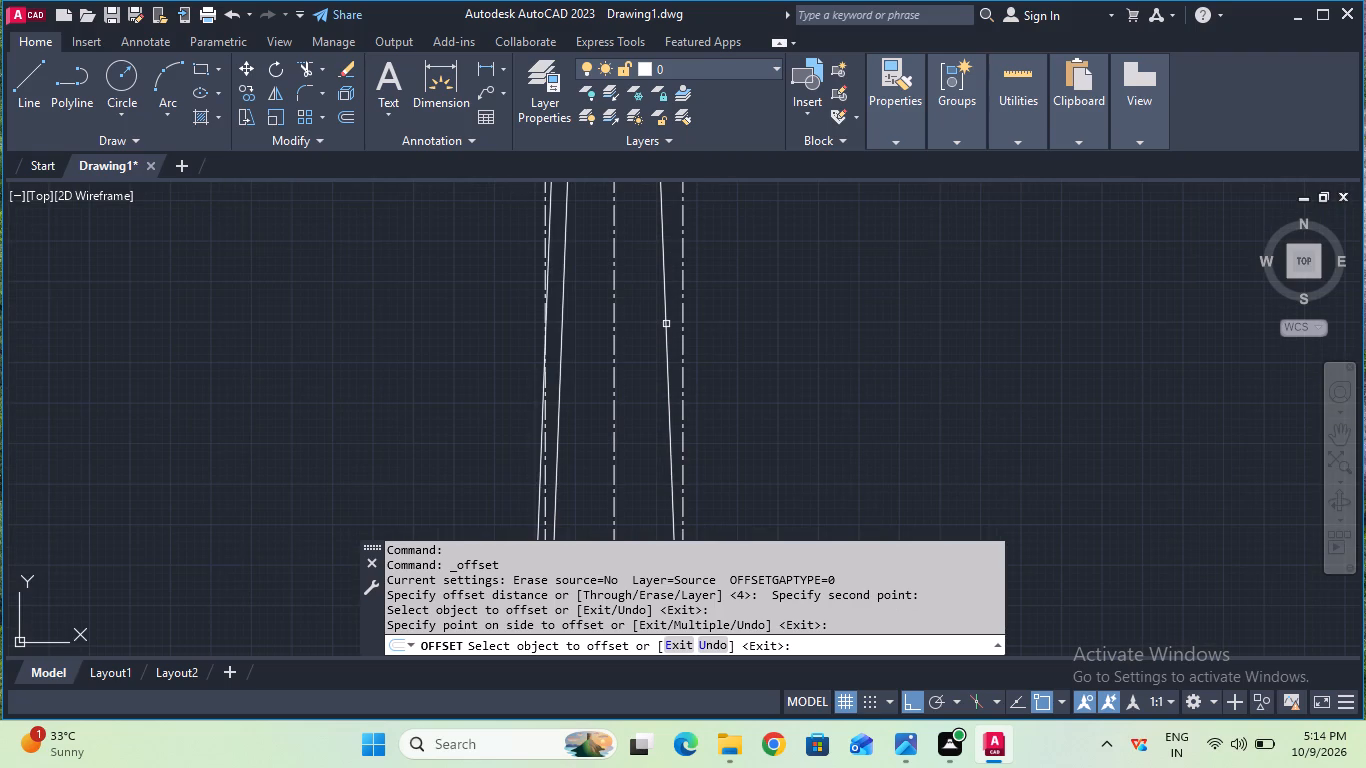
double_click(667, 324)
click(677, 327)
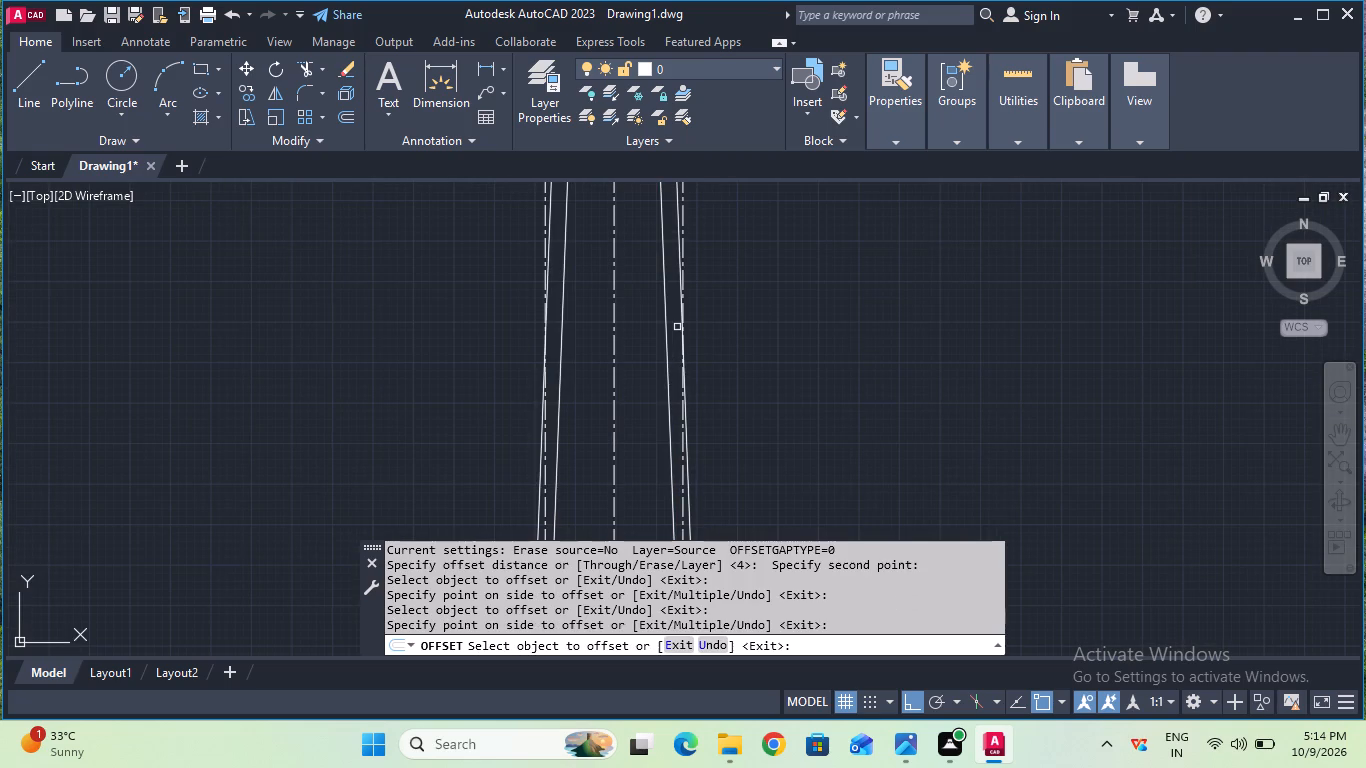
scroll(677, 327, down, 2)
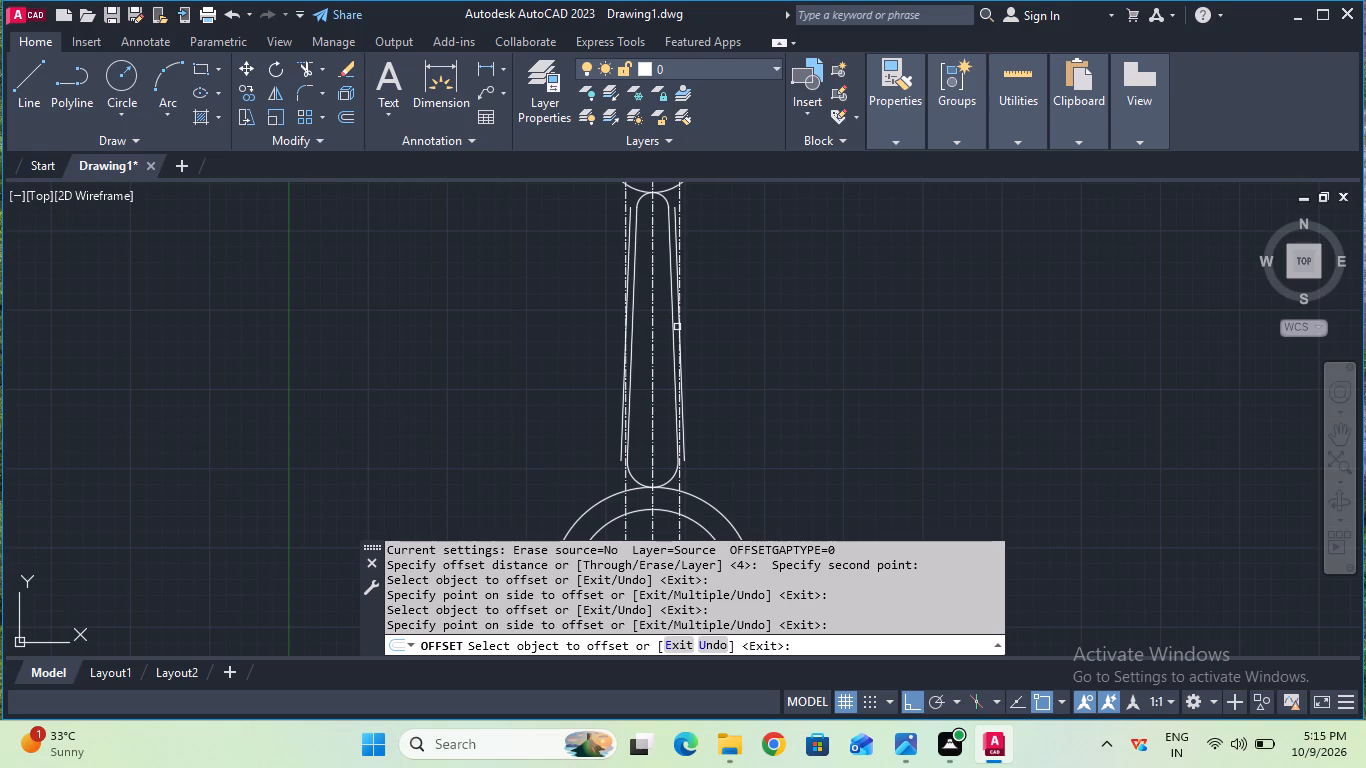
scroll(677, 327, up, 1)
scroll(677, 327, down, 1)
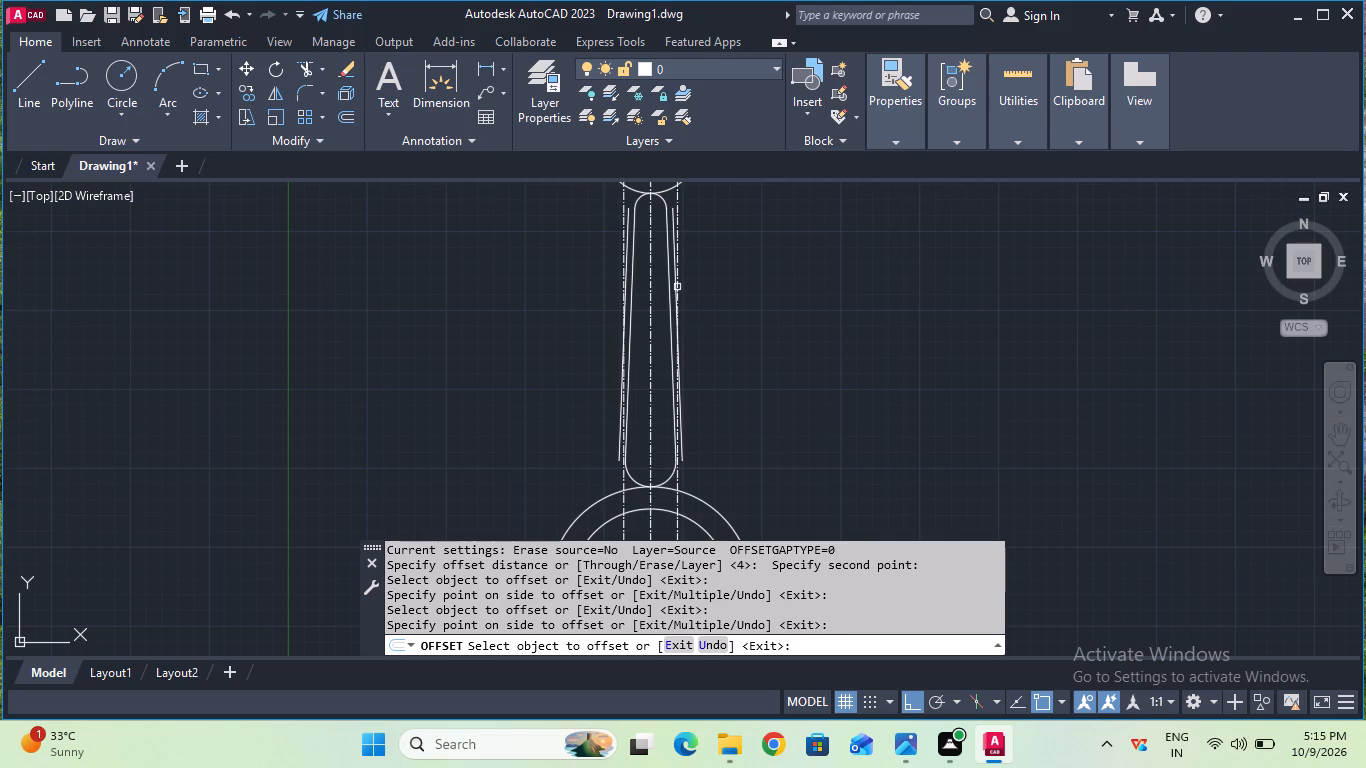
middle_drag(664, 264, 673, 446)
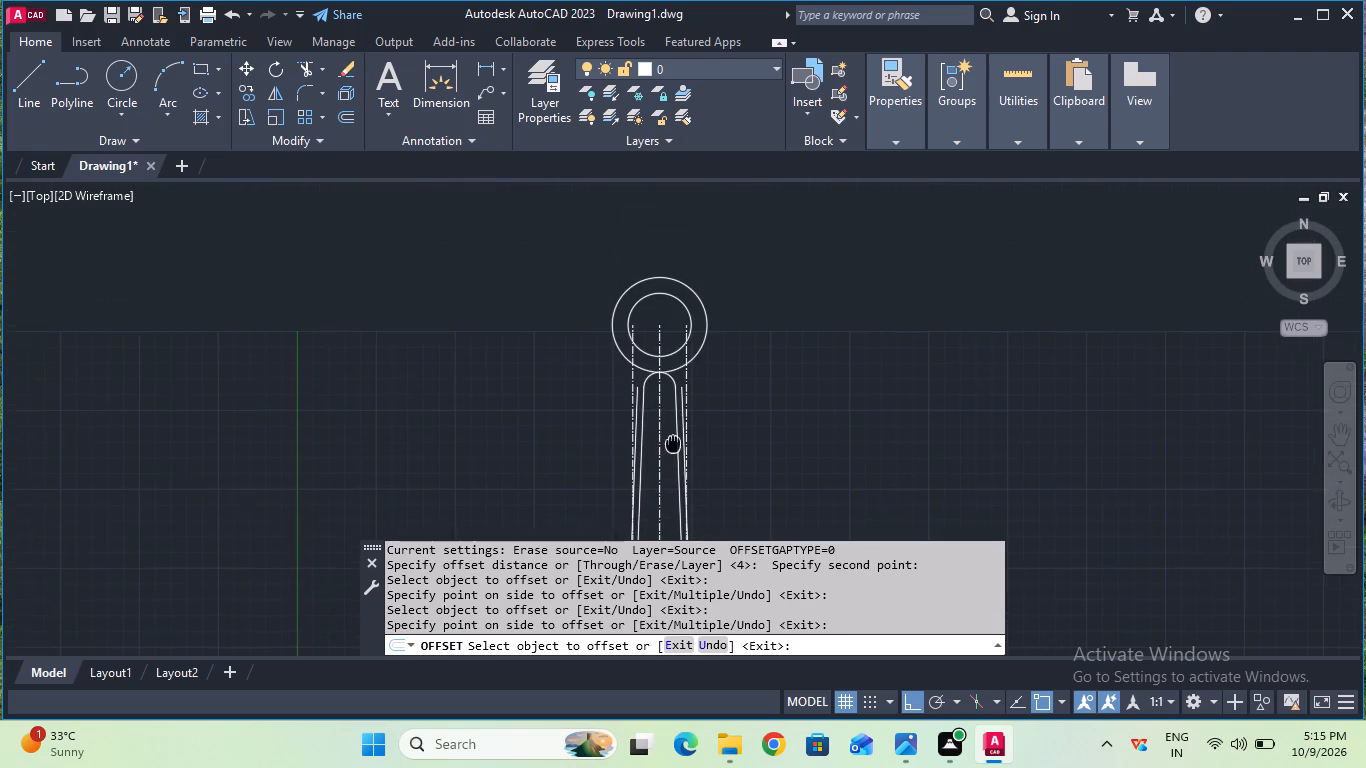
middle_drag(673, 446, 671, 473)
scroll(671, 473, up, 2)
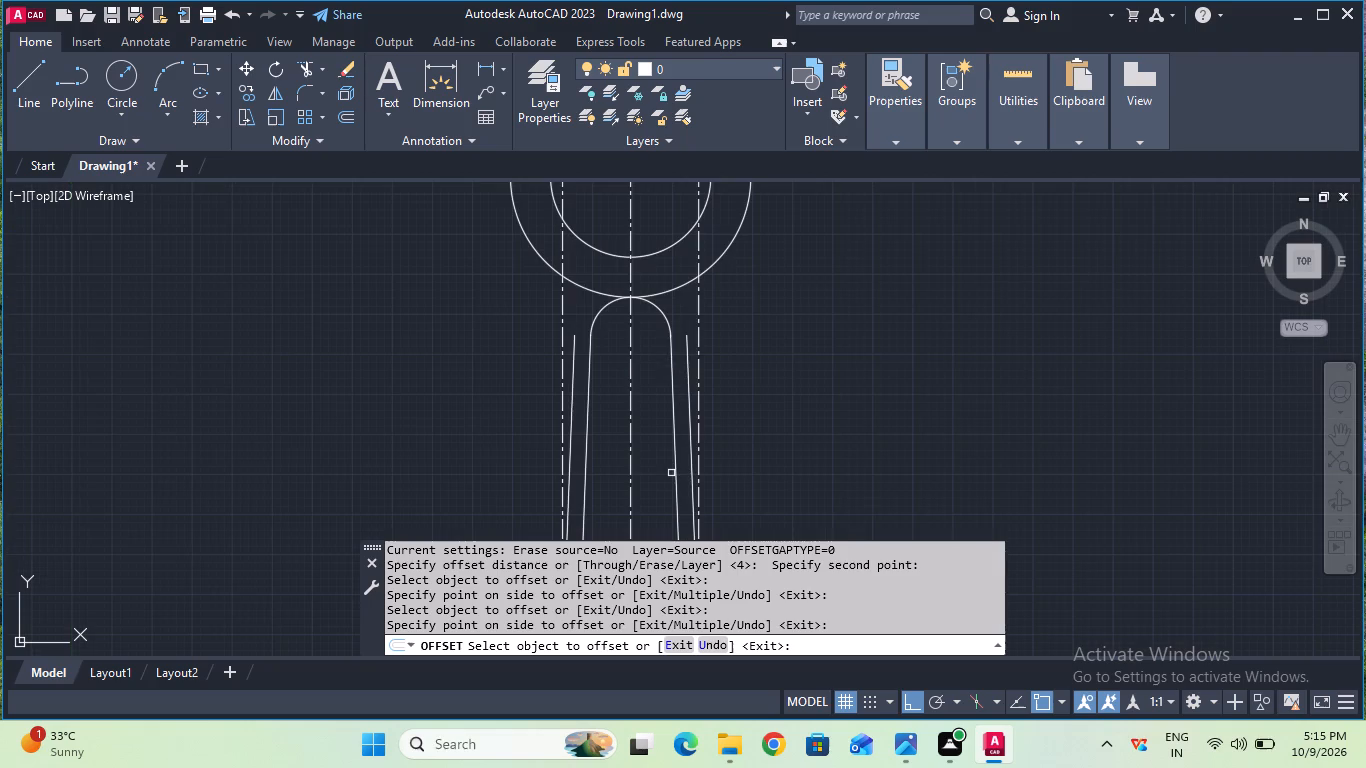
key(Escape)
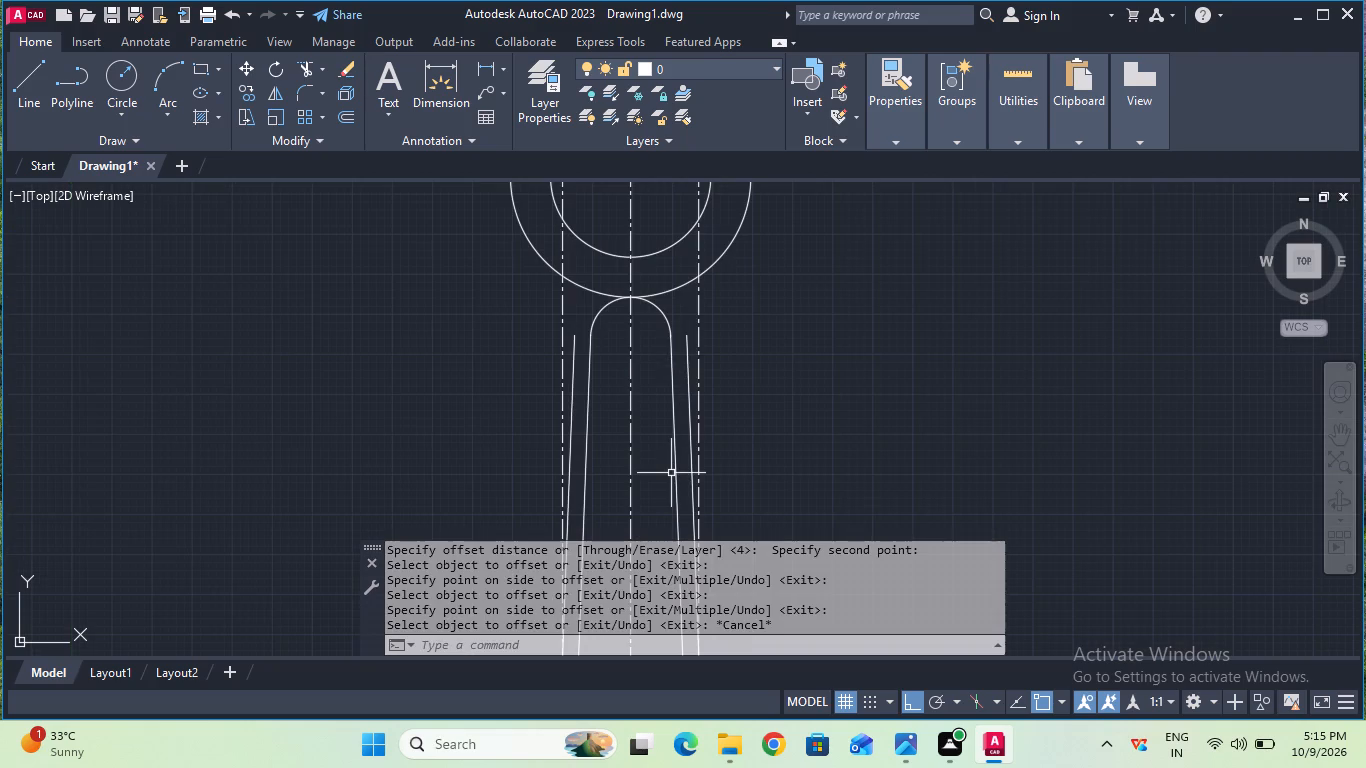
Extend the upper ends of both outer tapered lines to the upper outer circle.
click(317, 78)
click(334, 143)
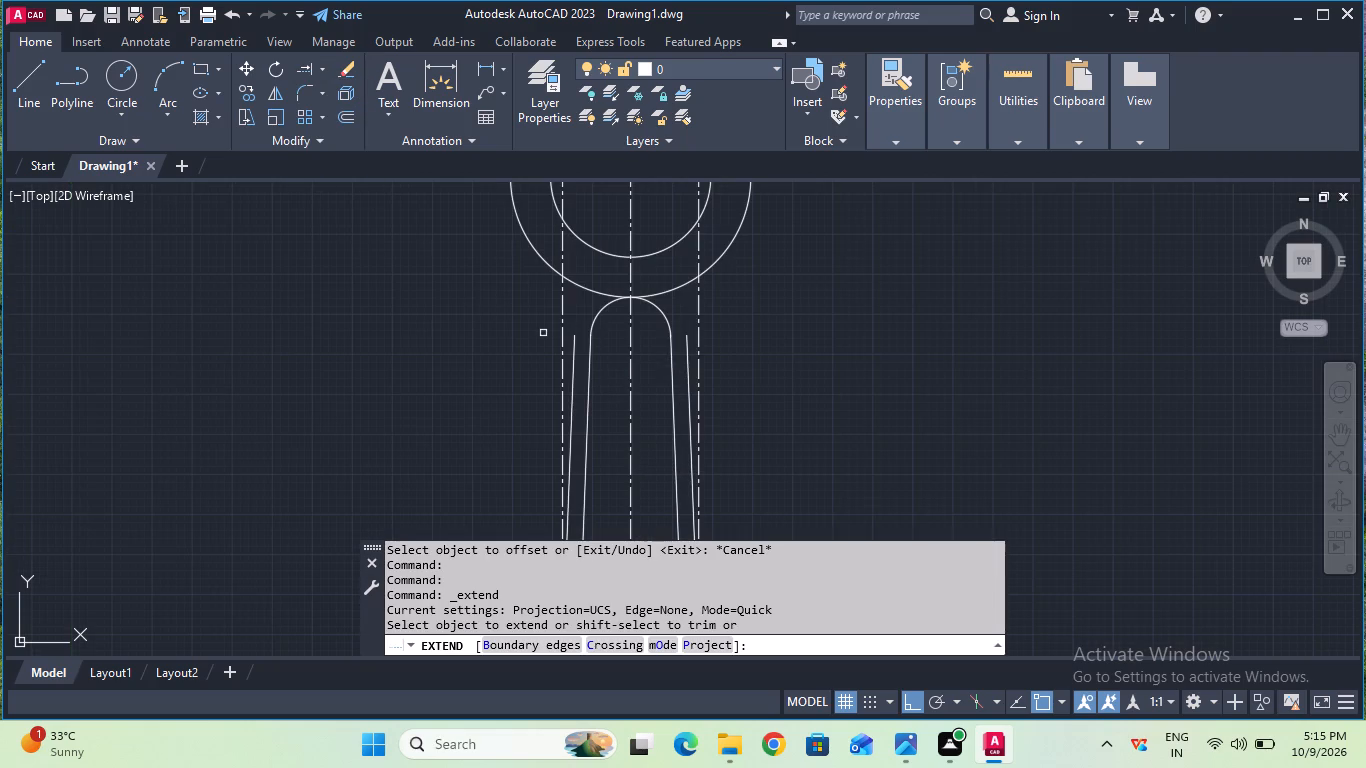
click(572, 346)
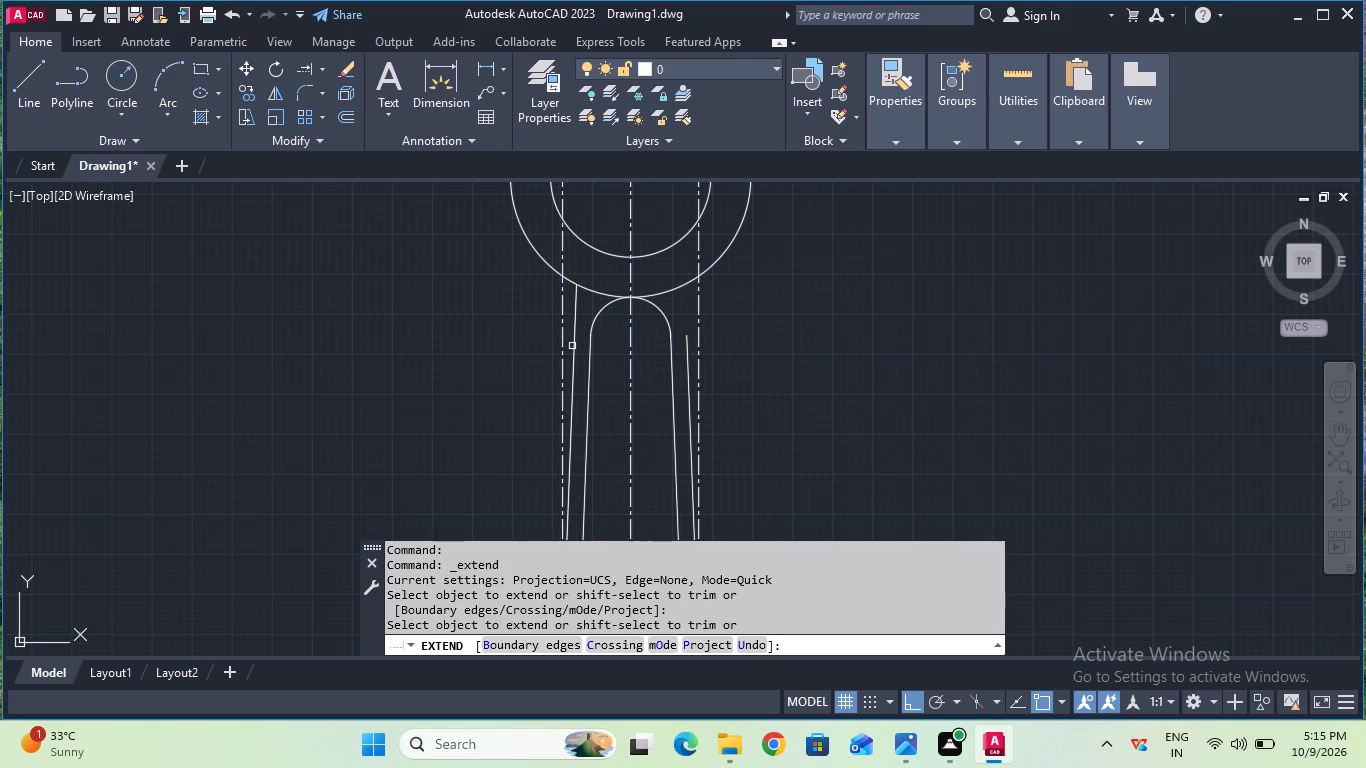
click(687, 345)
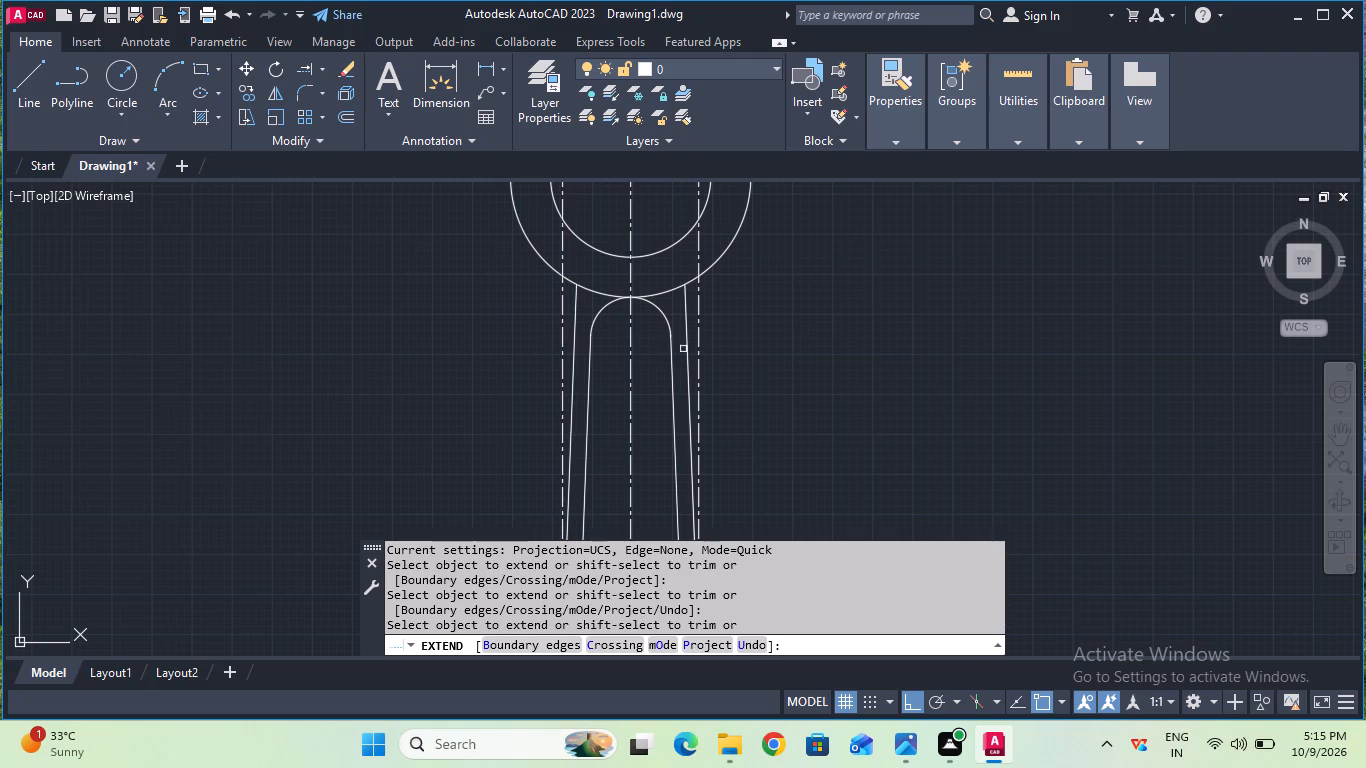
Extend the lower ends of both outer tapered lines to the lower outer circle.
middle_drag(642, 367, 661, 88)
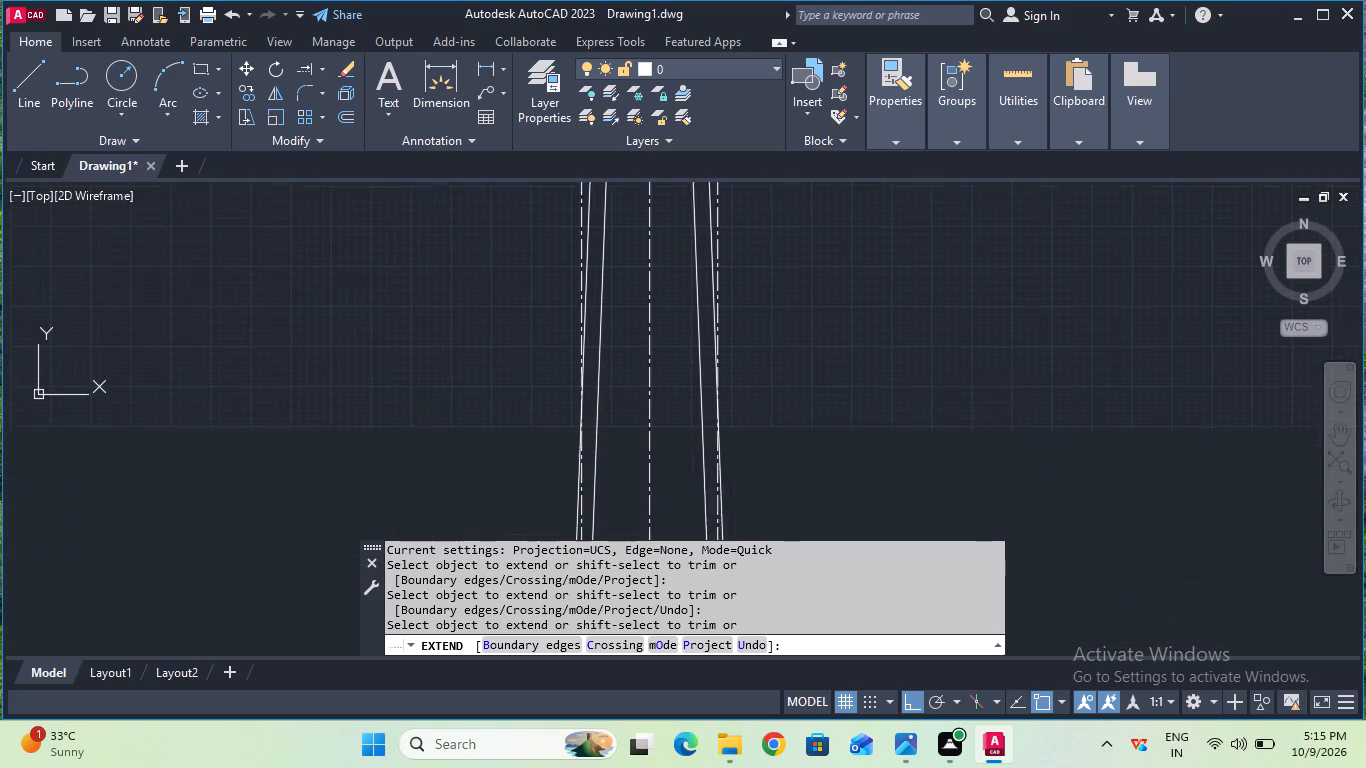
middle_drag(661, 88, 661, 51)
middle_drag(643, 477, 718, 210)
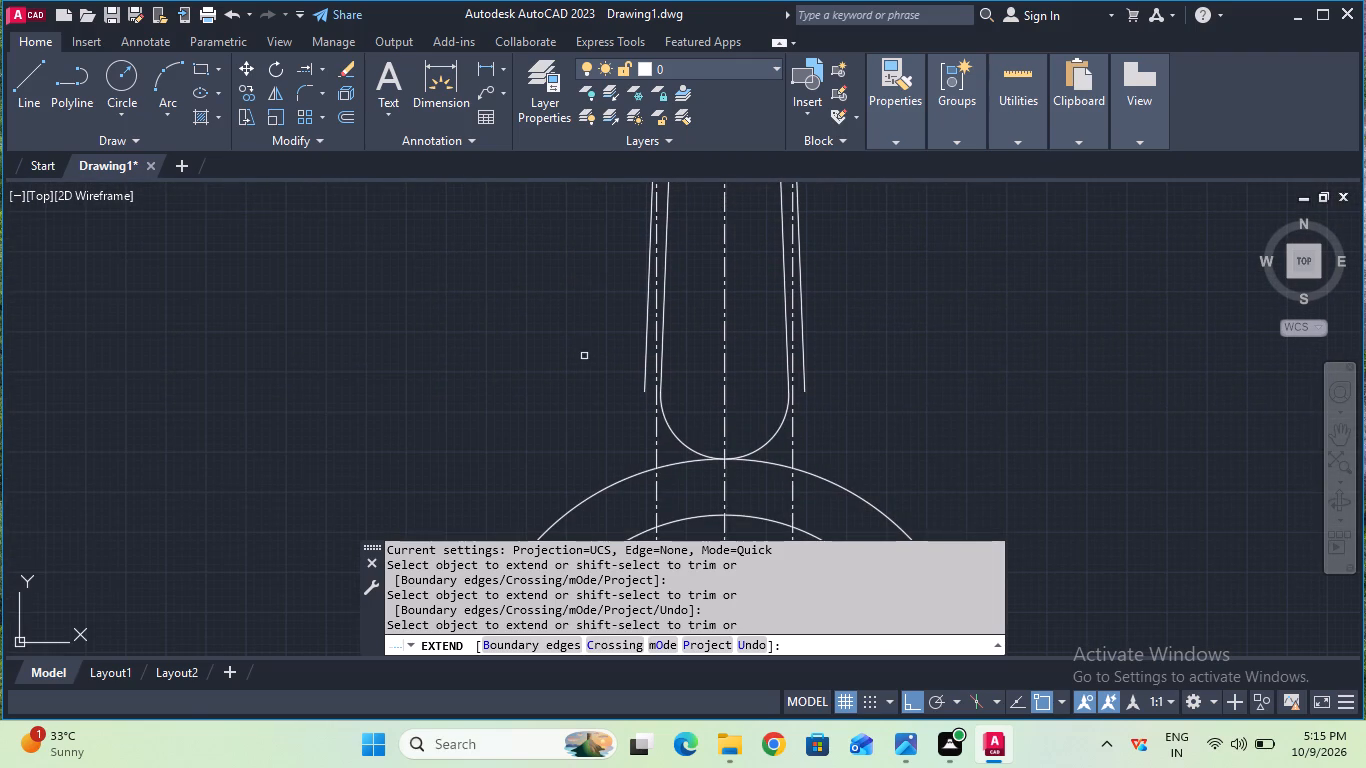
click(644, 380)
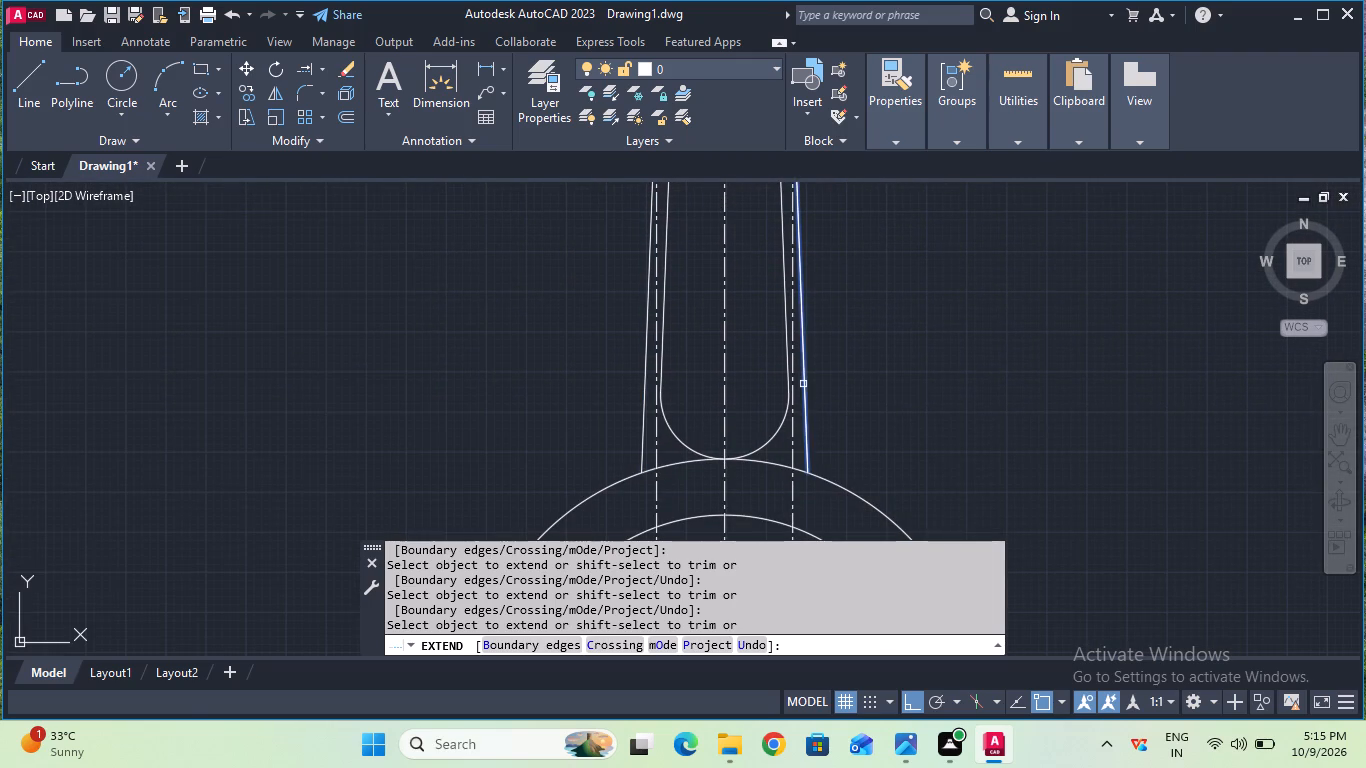
click(803, 384)
key(Escape)
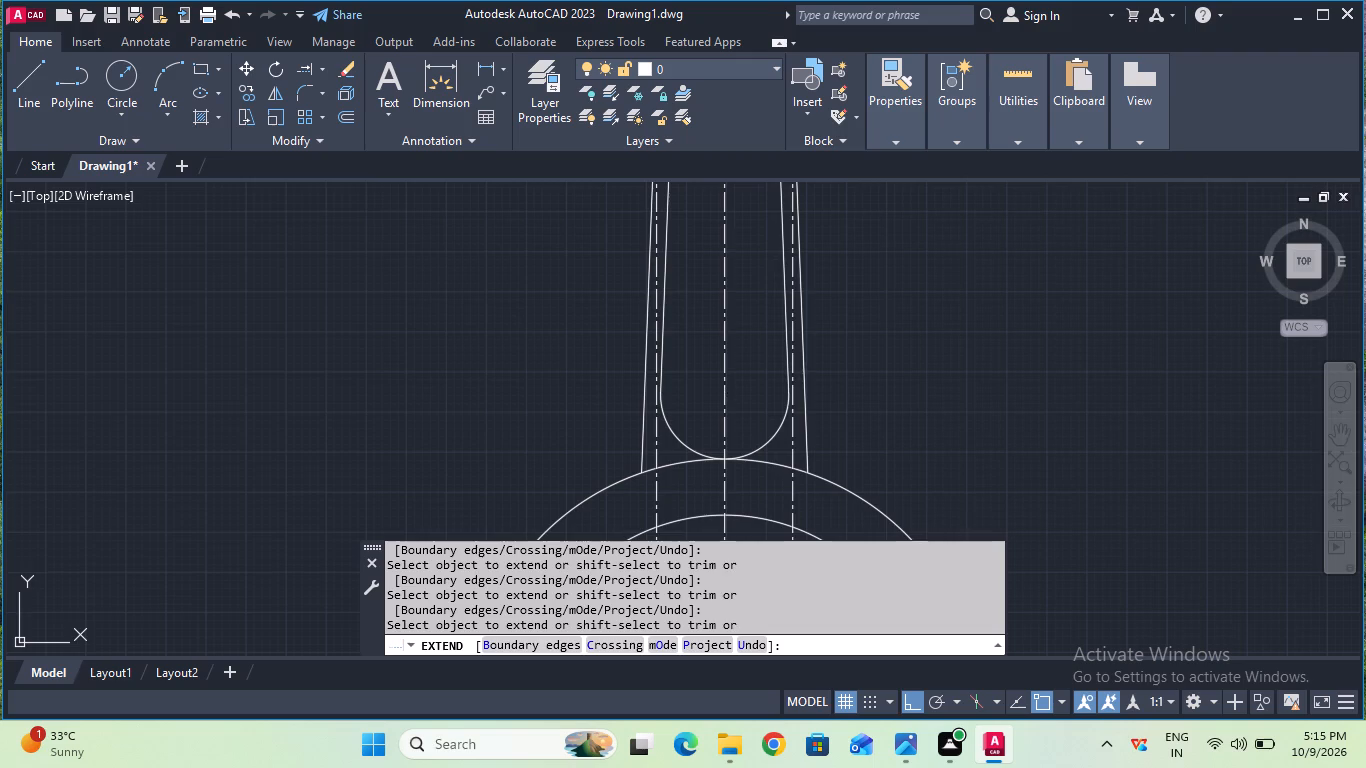
Fillet the left outer tapered line to the upper outer circle with a radius of 5 mm.
scroll(730, 395, down, 4)
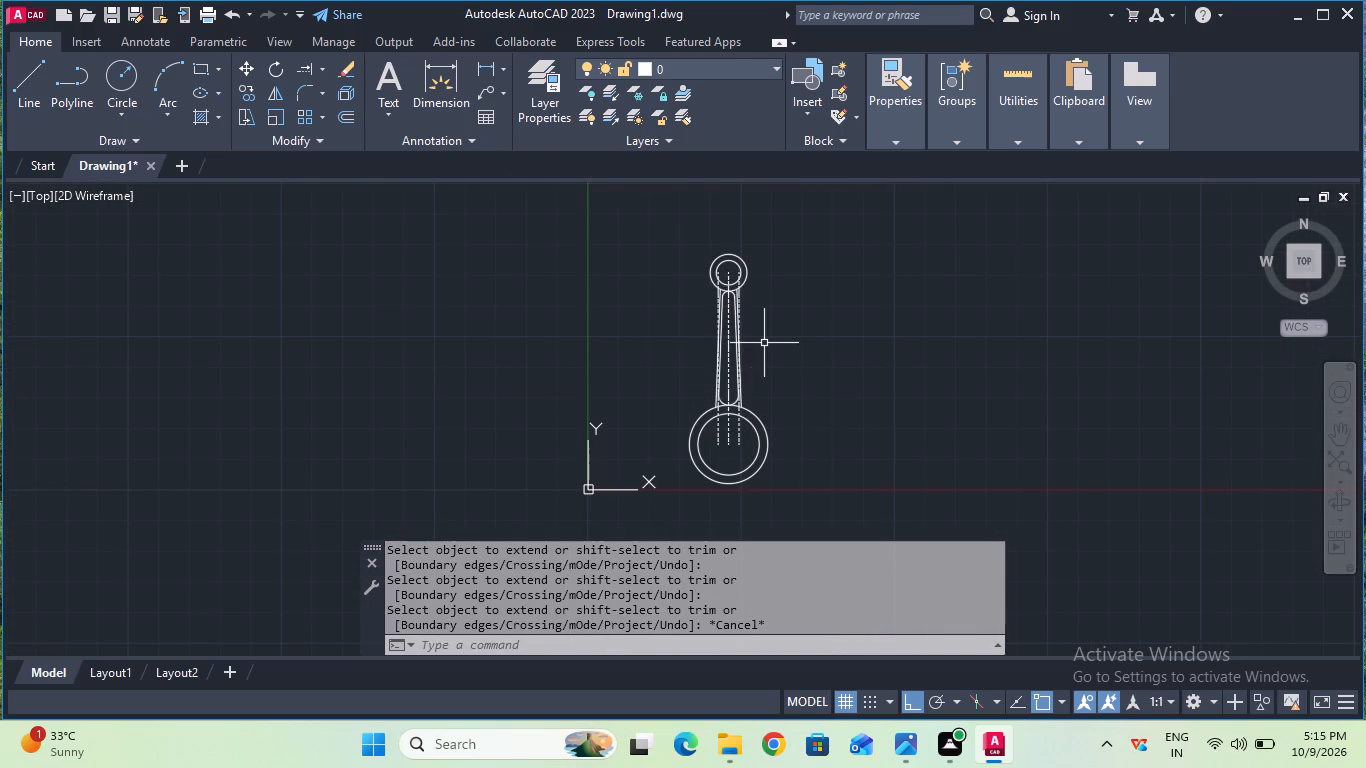
scroll(764, 343, up, 2)
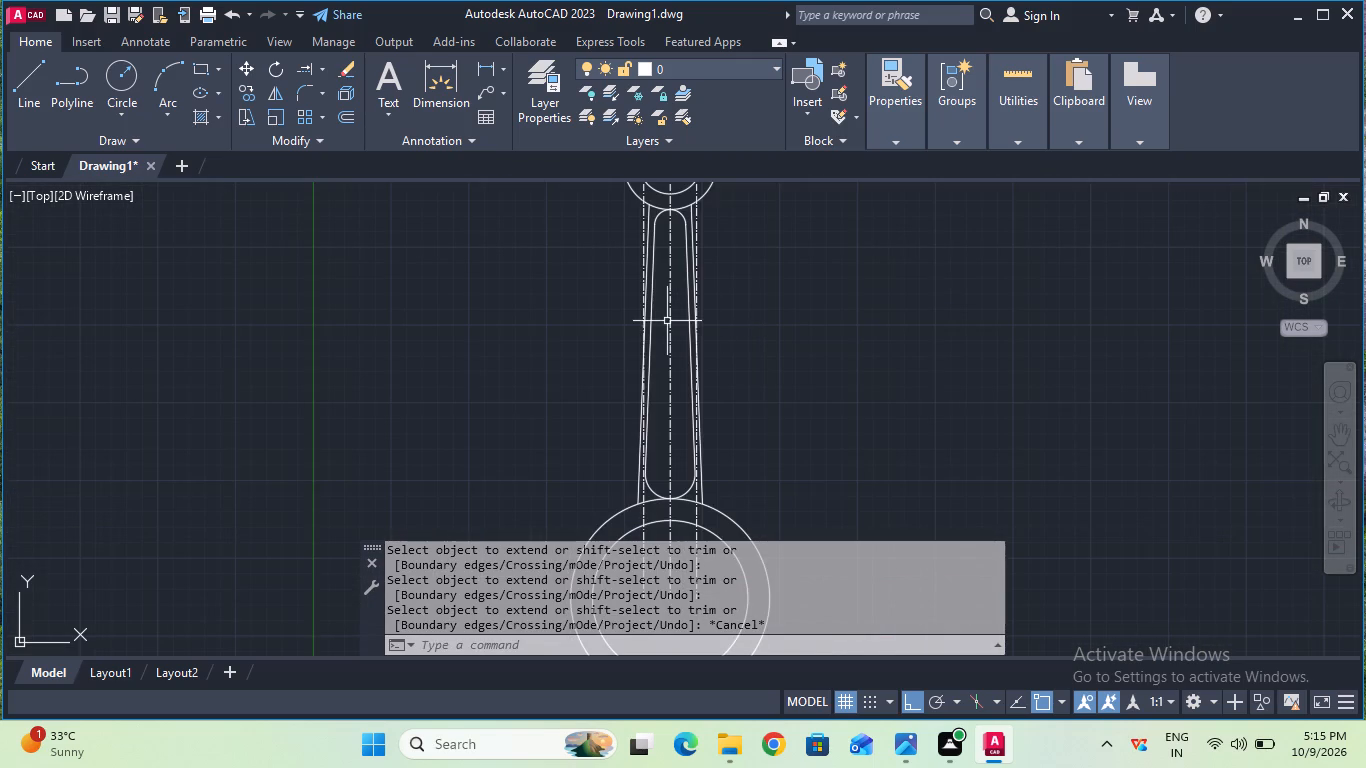
middle_drag(667, 321, 660, 508)
scroll(660, 508, up, 2)
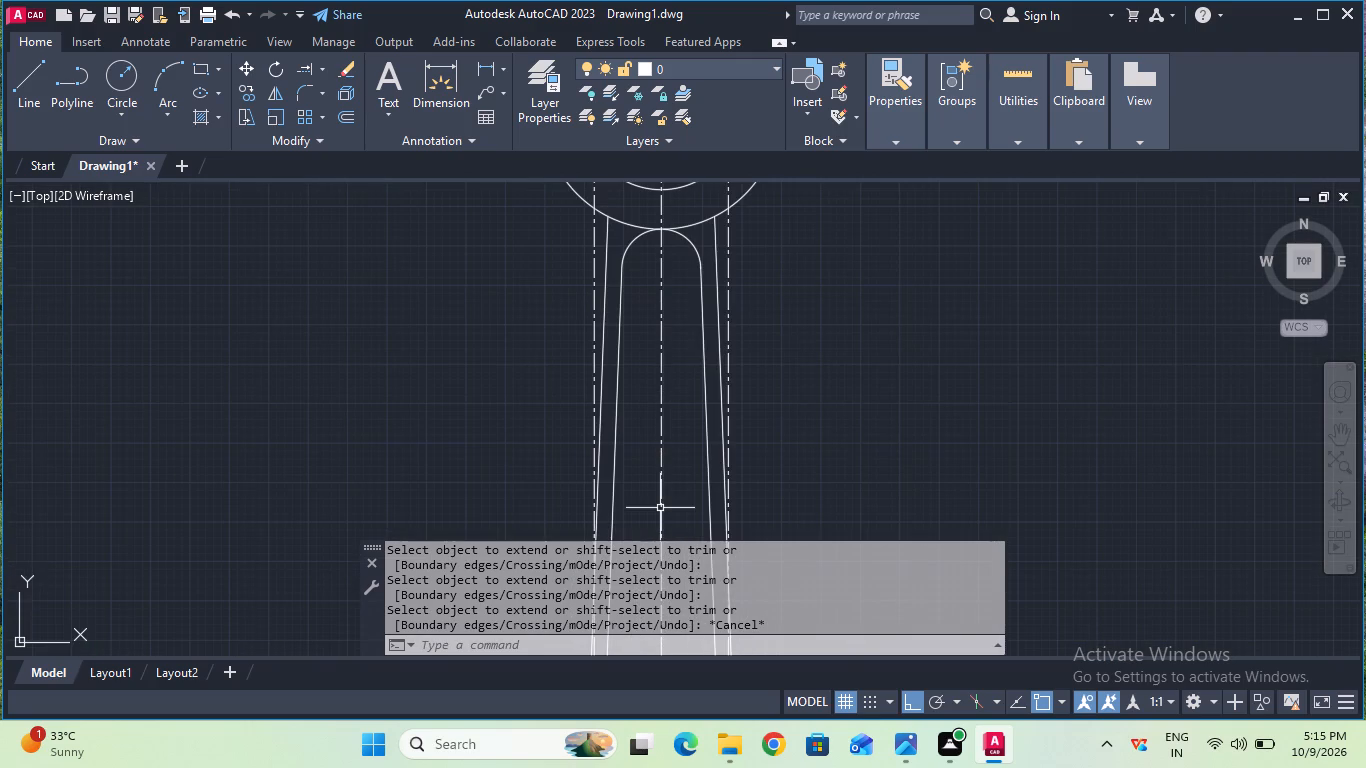
click(304, 89)
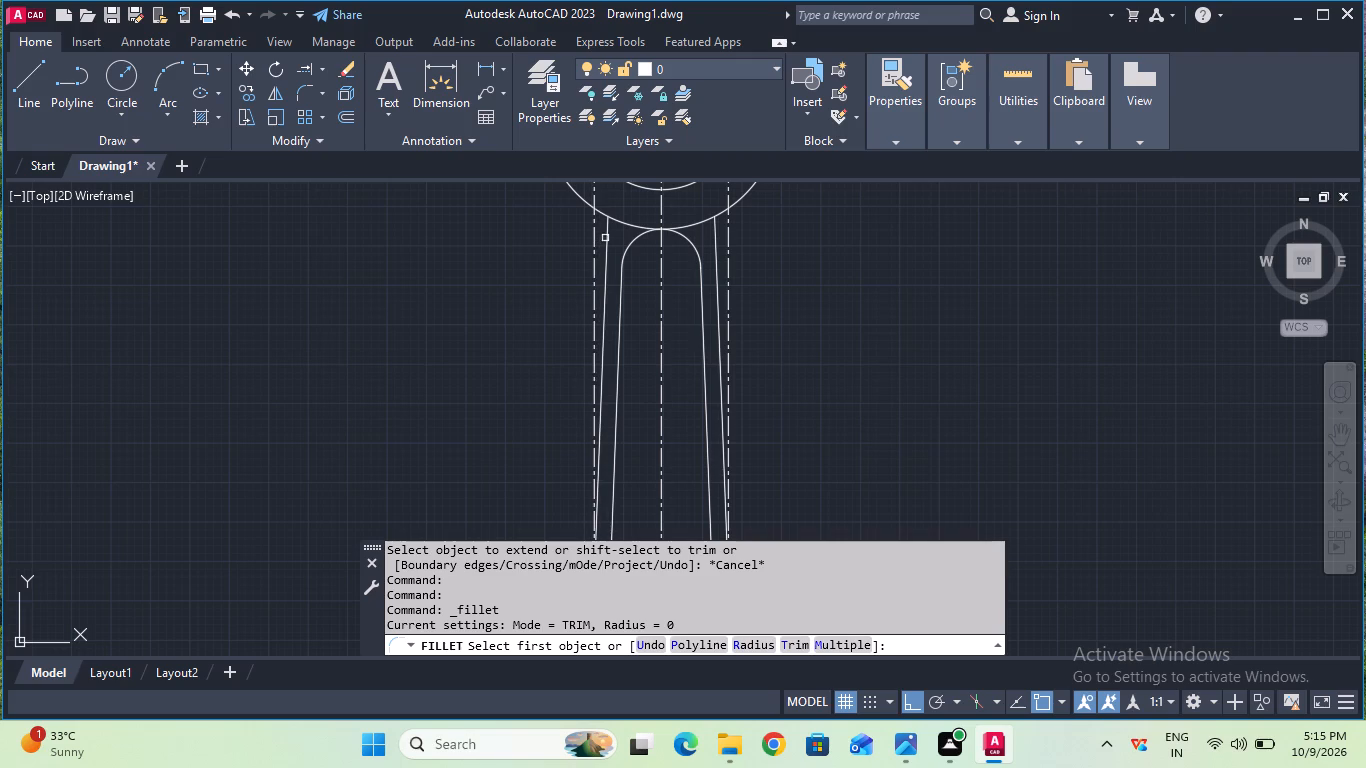
click(607, 238)
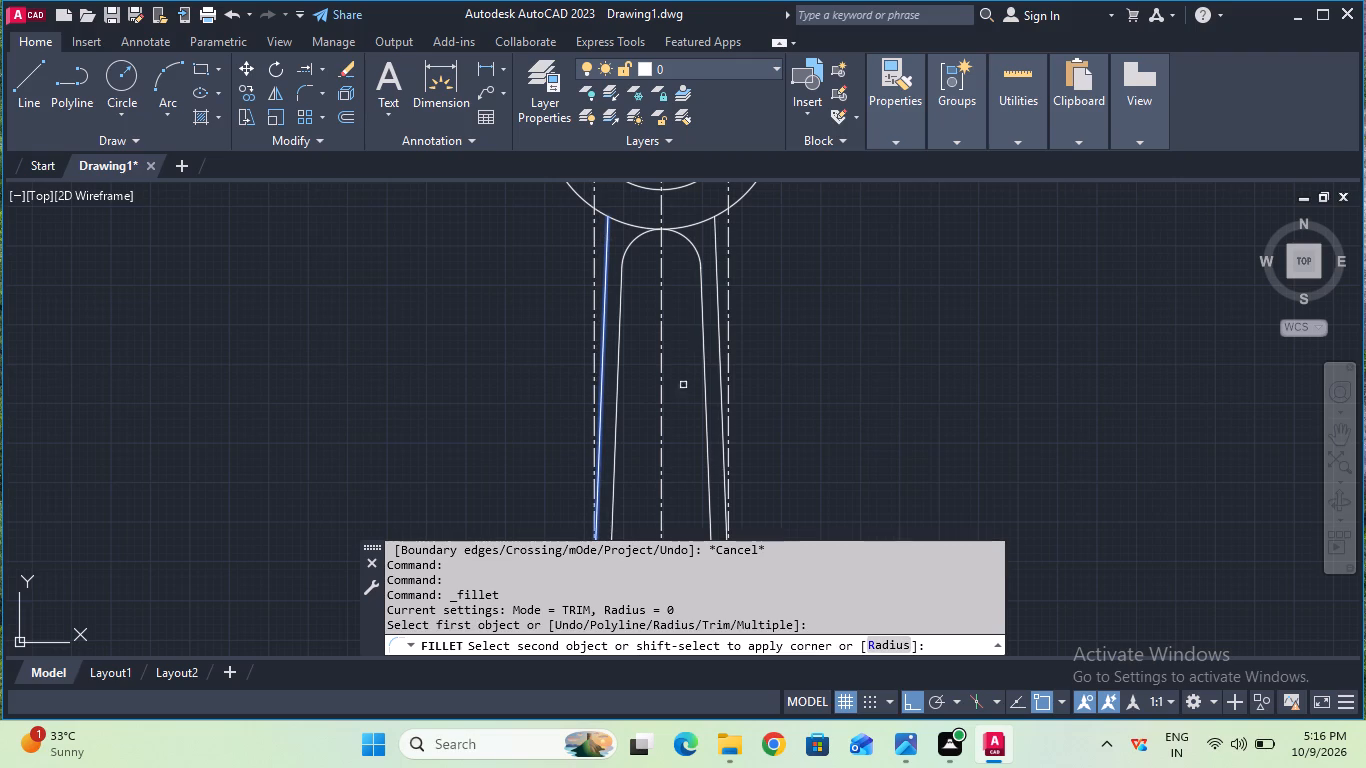
click(868, 644)
key(5)
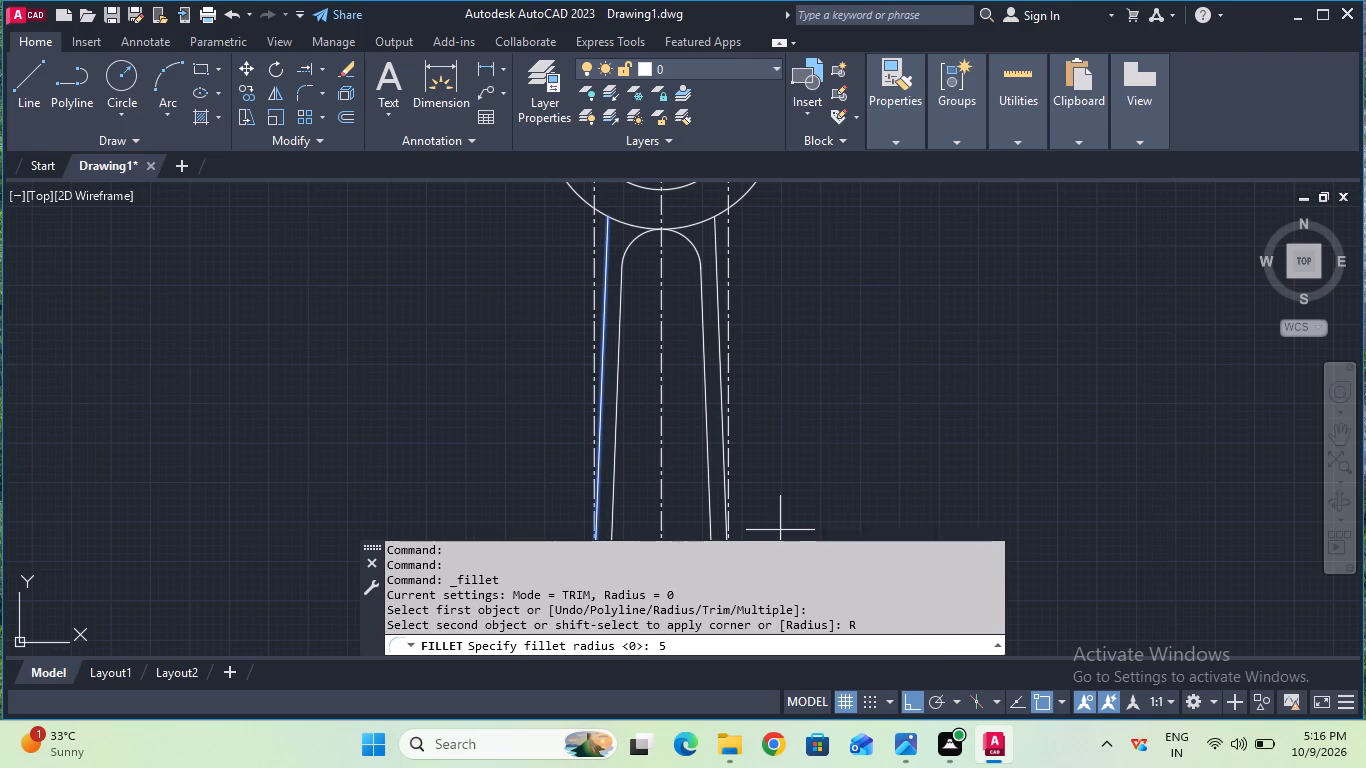
key(Return)
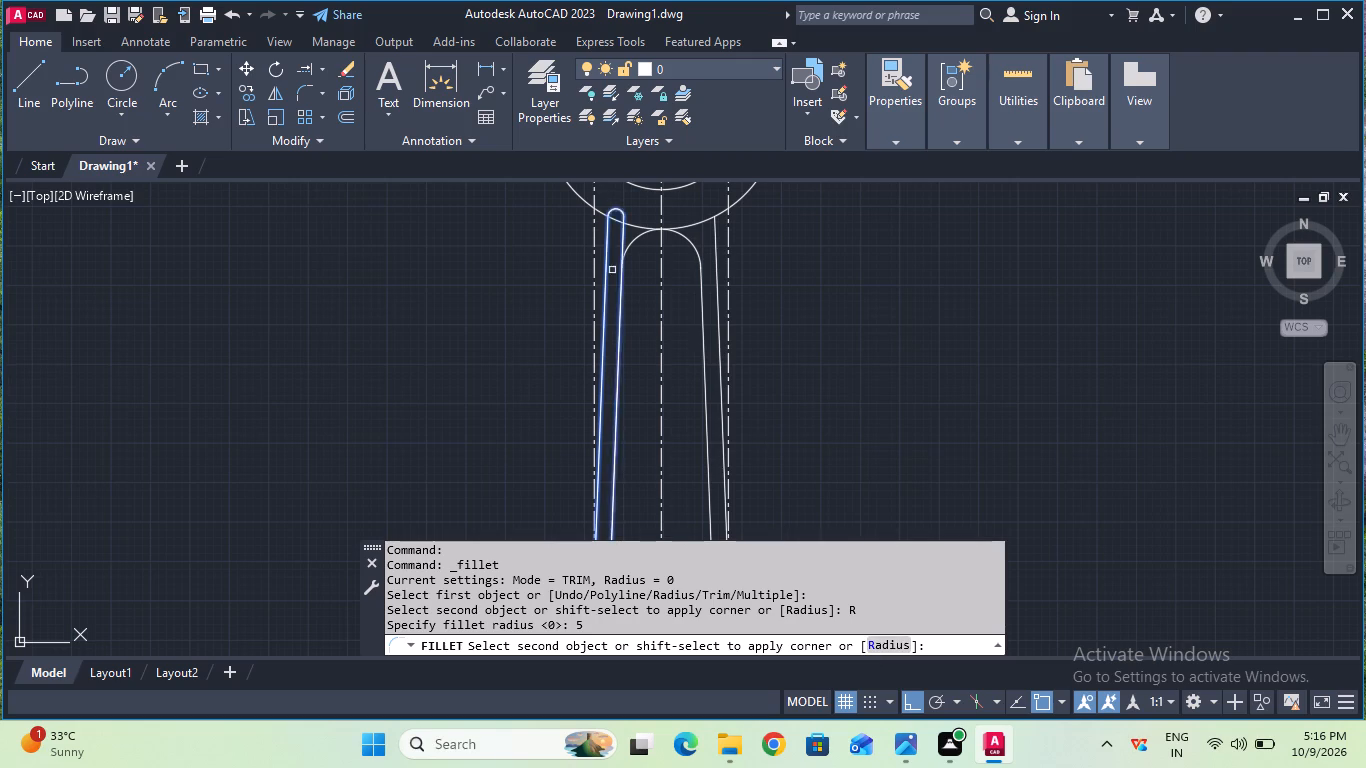
double_click(586, 207)
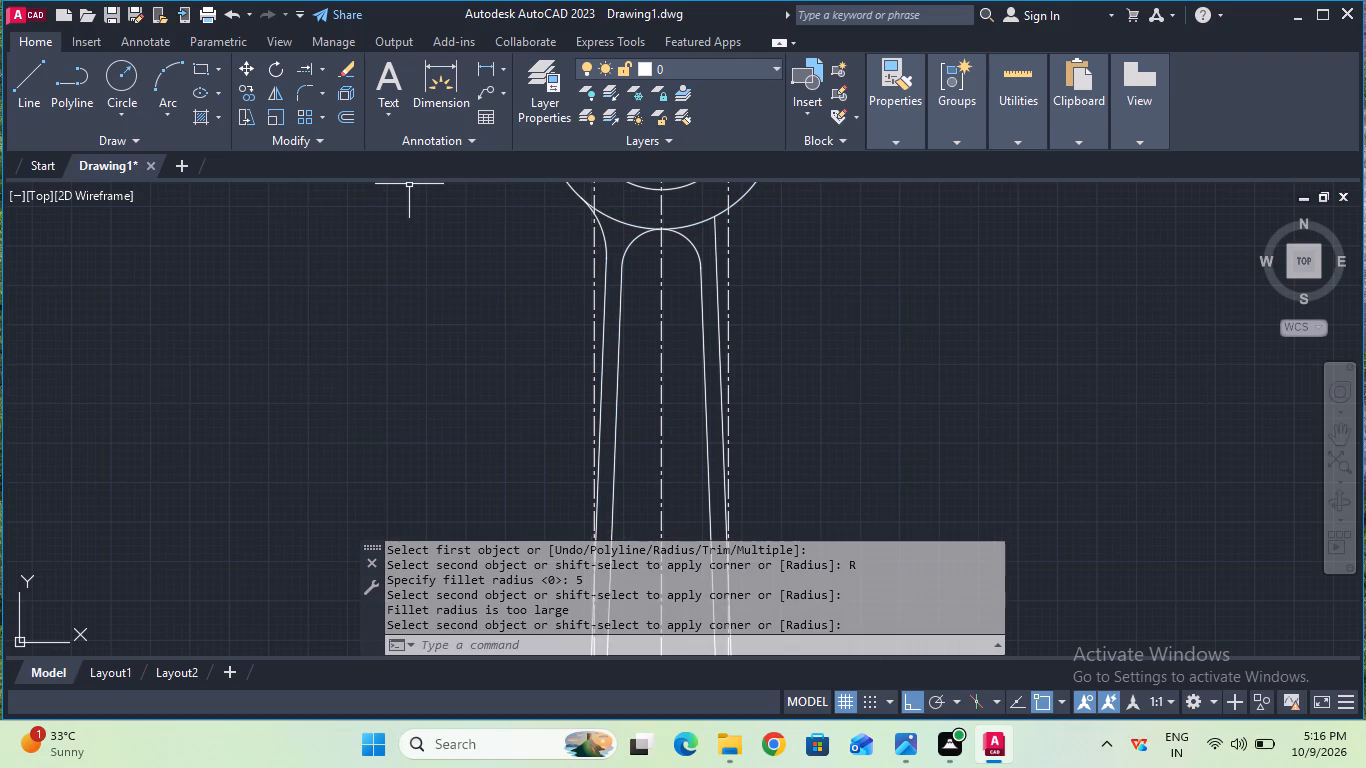
Fillet the right outer tapered line to the upper outer circle with a radius of 5 mm.
click(313, 93)
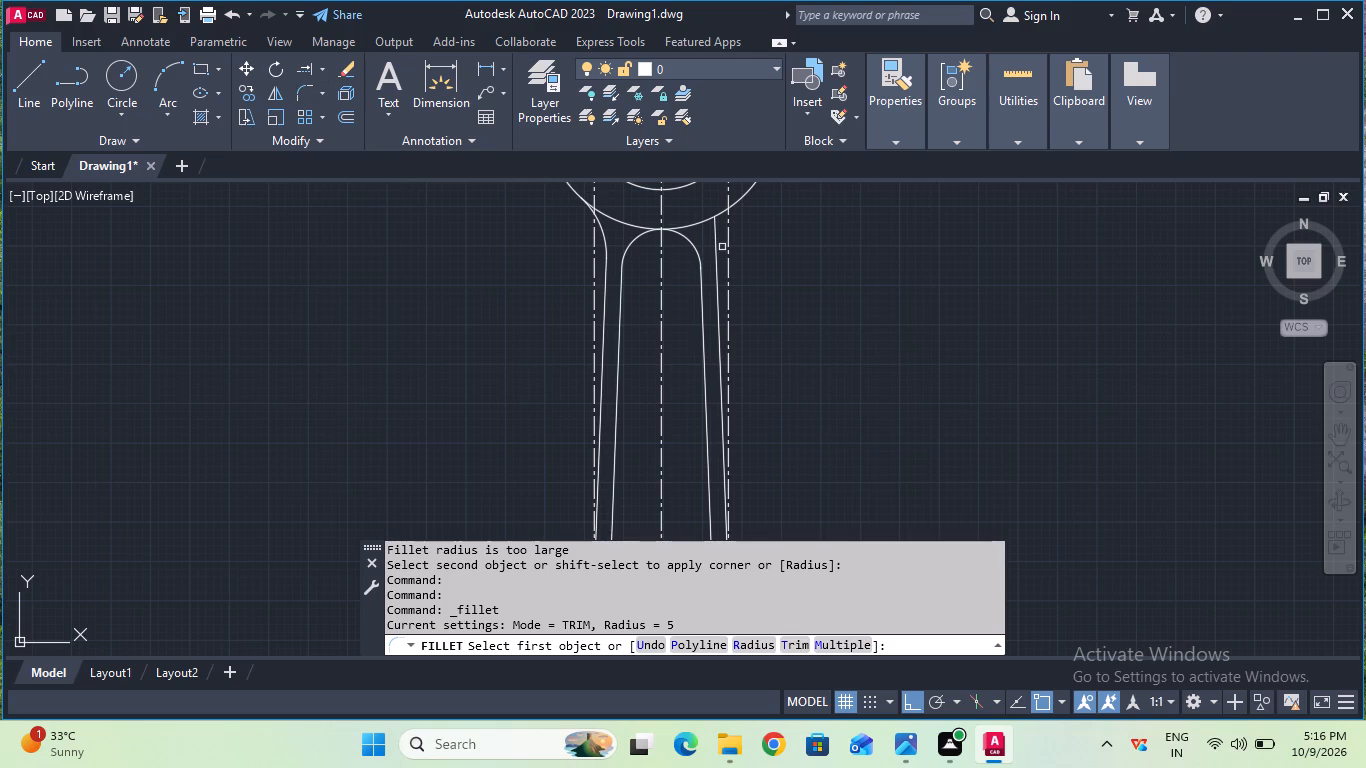
click(716, 253)
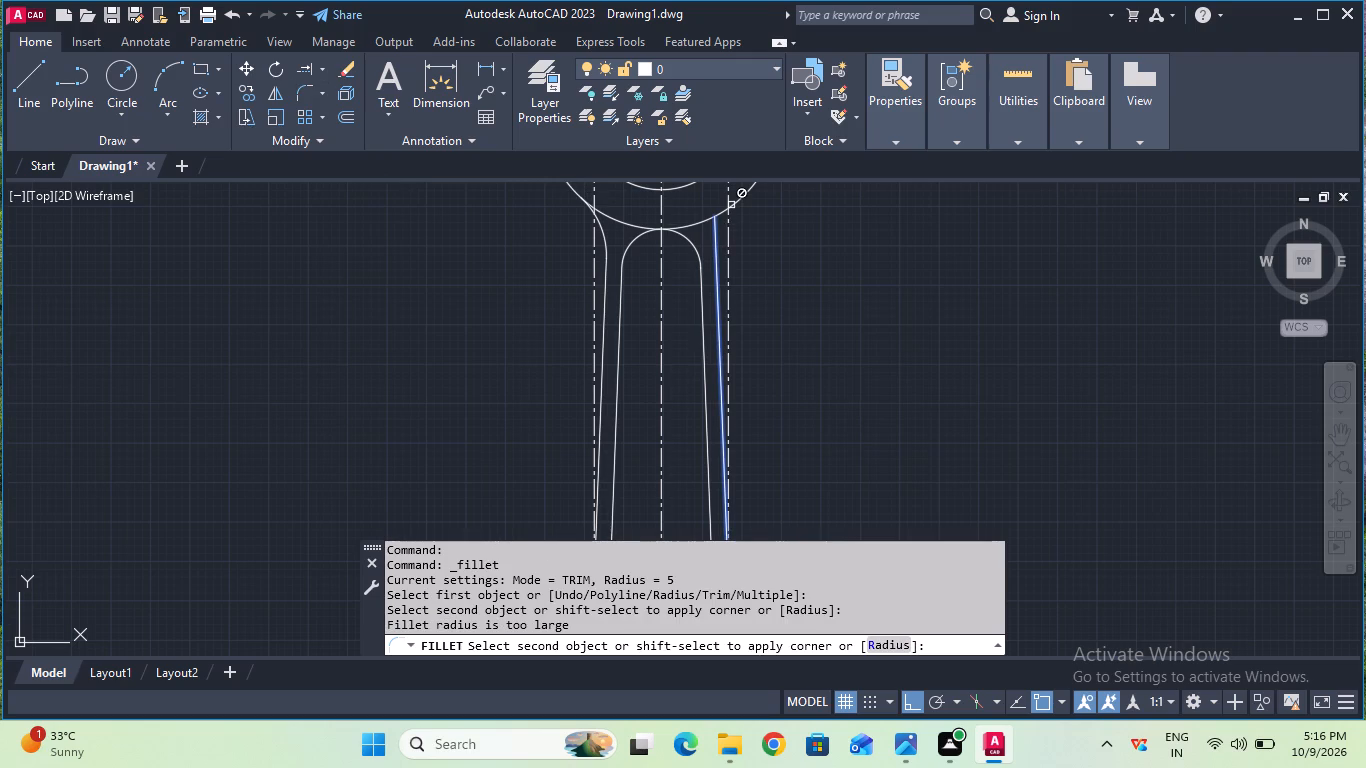
click(734, 205)
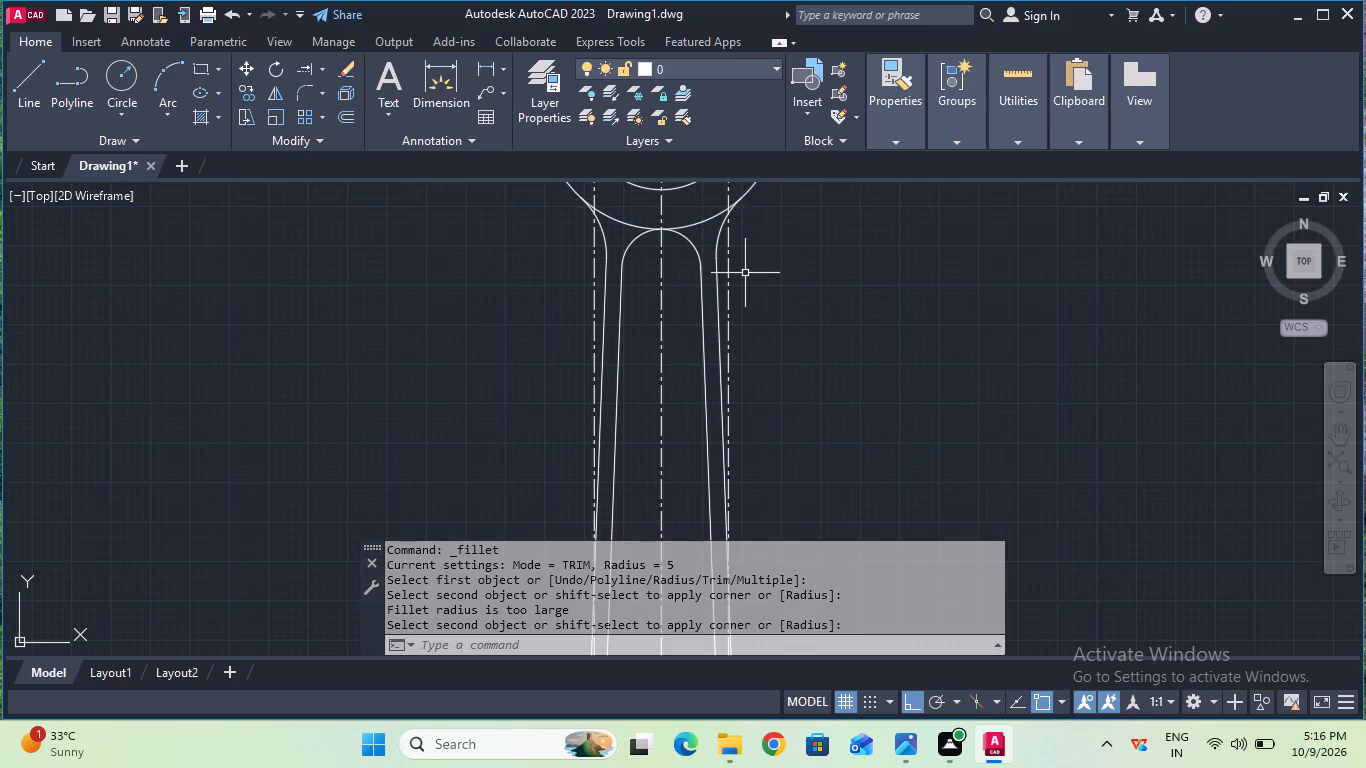
Fillet the left outer tapered line to the lower outer circle with a radius of 8.5 mm.
scroll(745, 274, up, 2)
scroll(745, 274, down, 2)
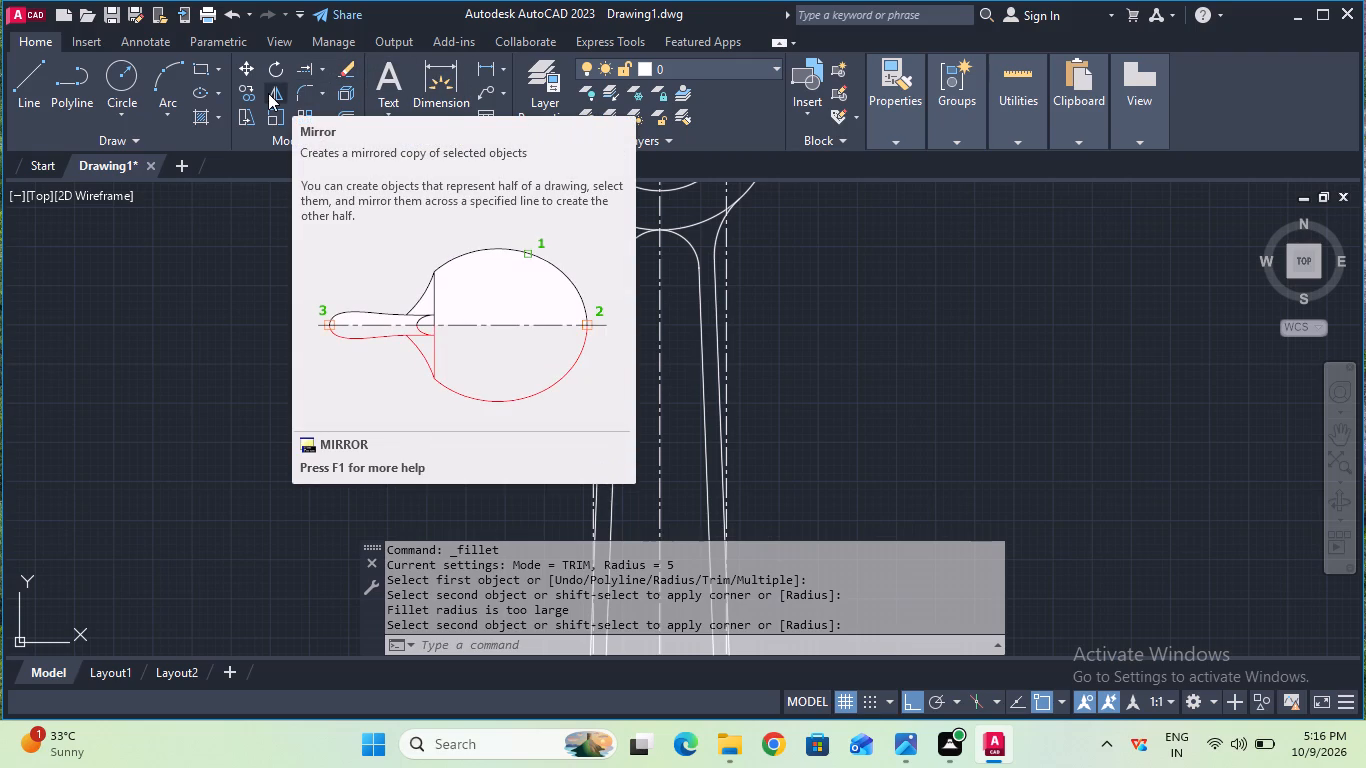
middle_drag(379, 318, 379, 319)
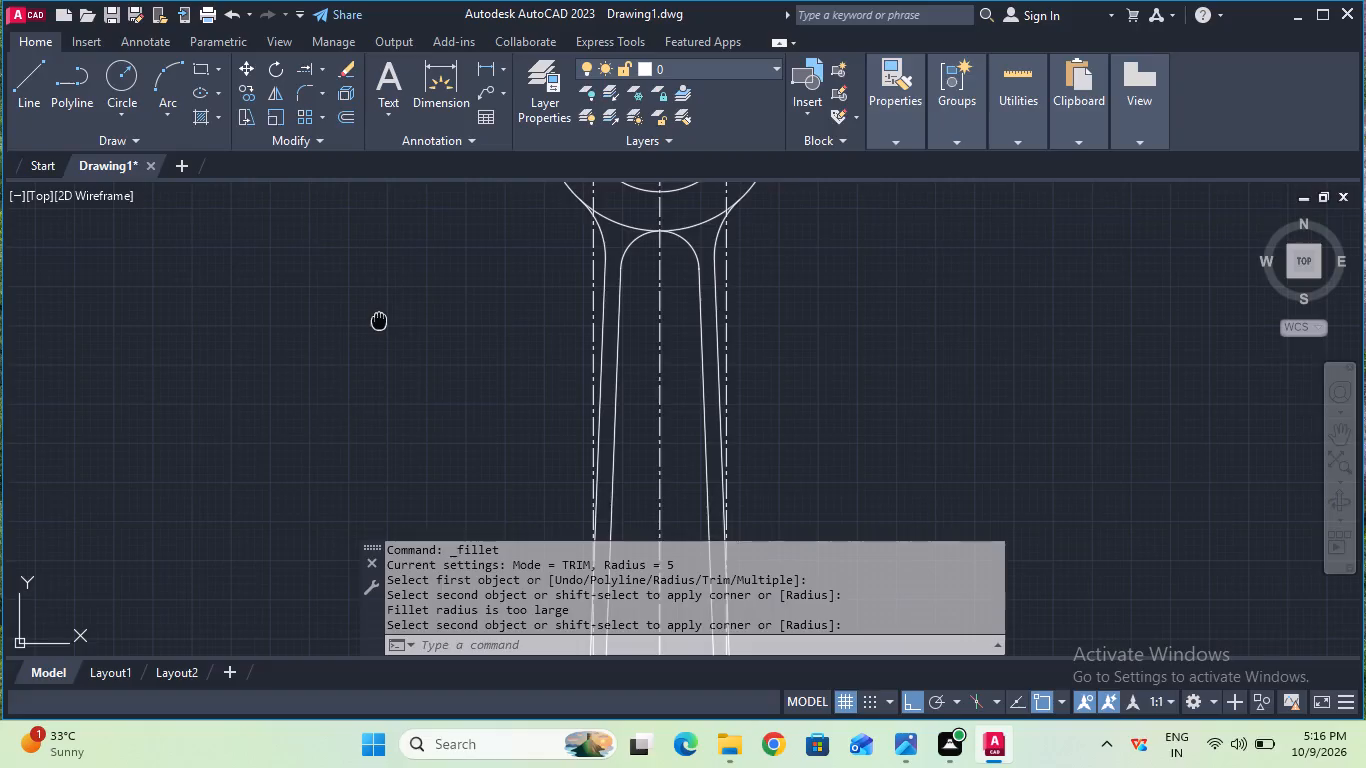
middle_drag(379, 319, 456, 0)
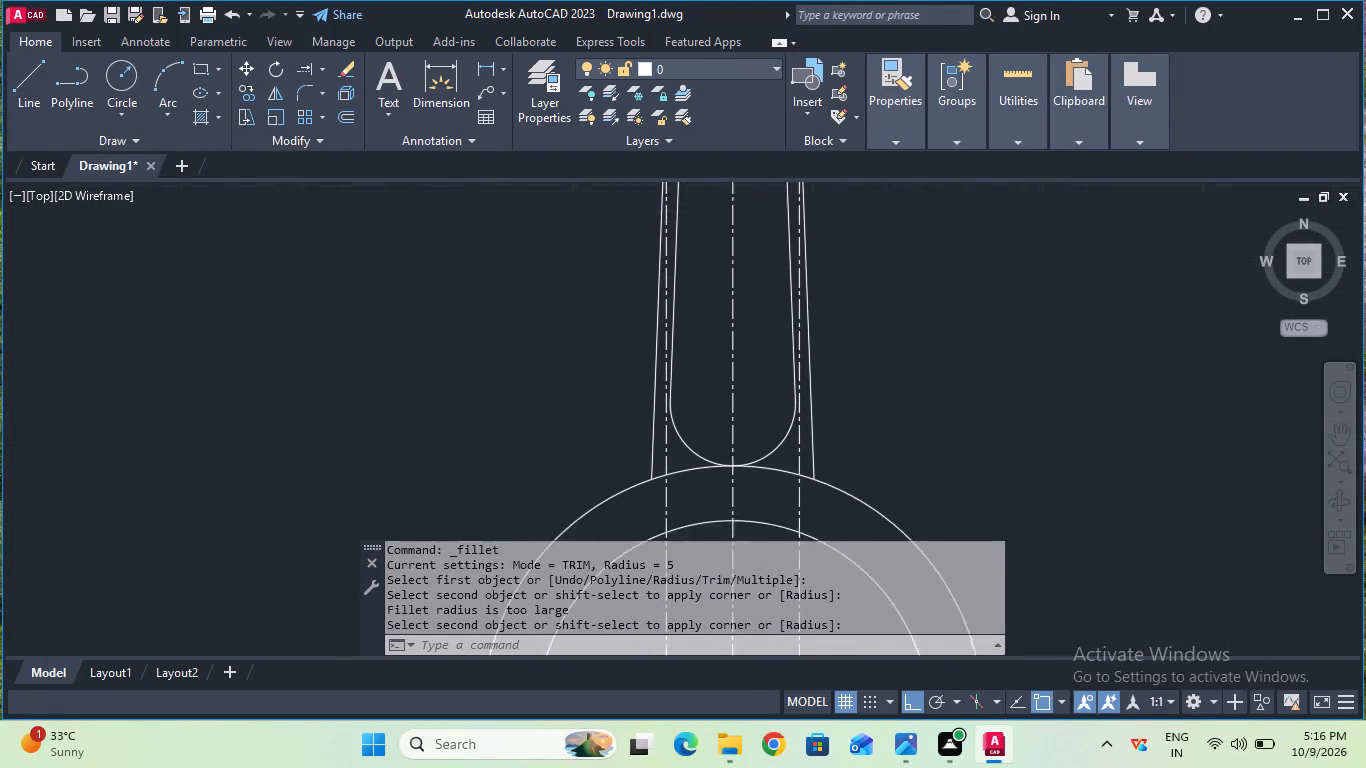
middle_drag(456, 0, 461, 0)
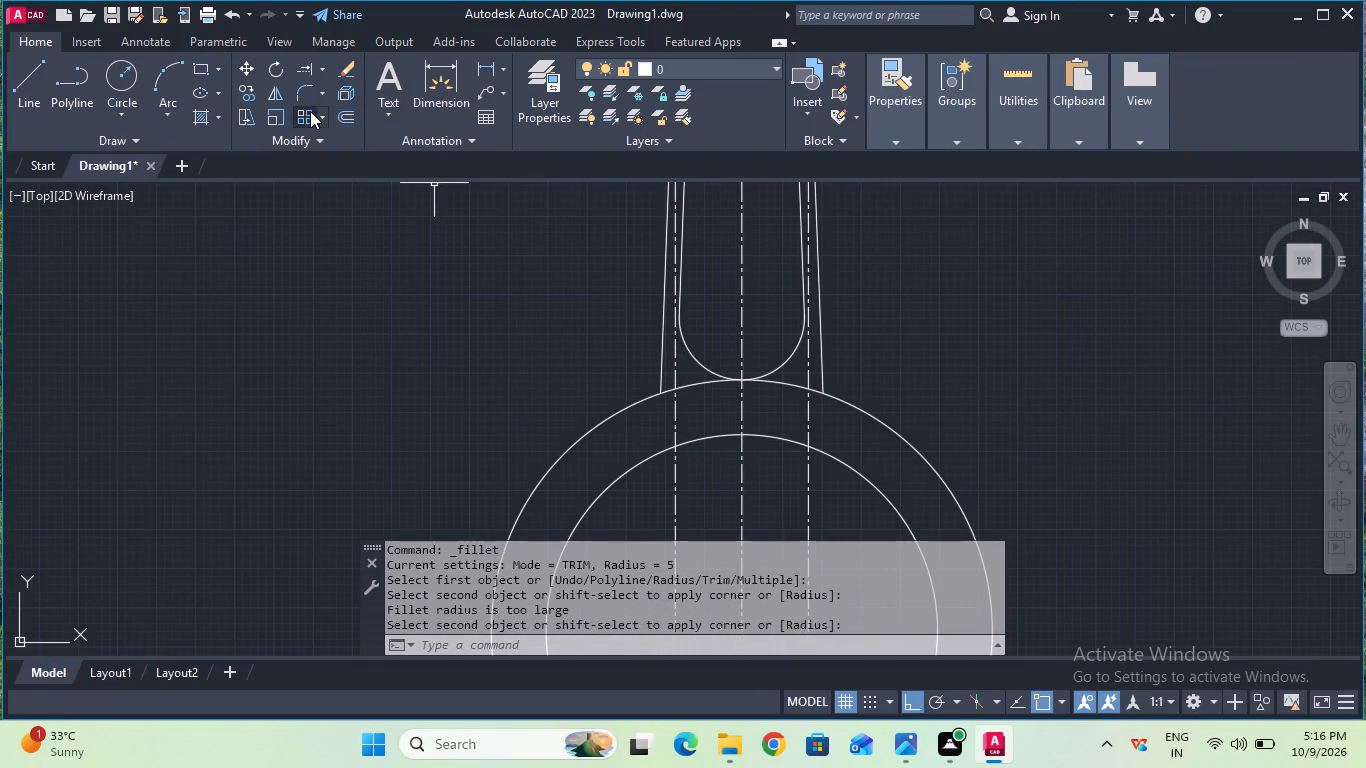
click(308, 89)
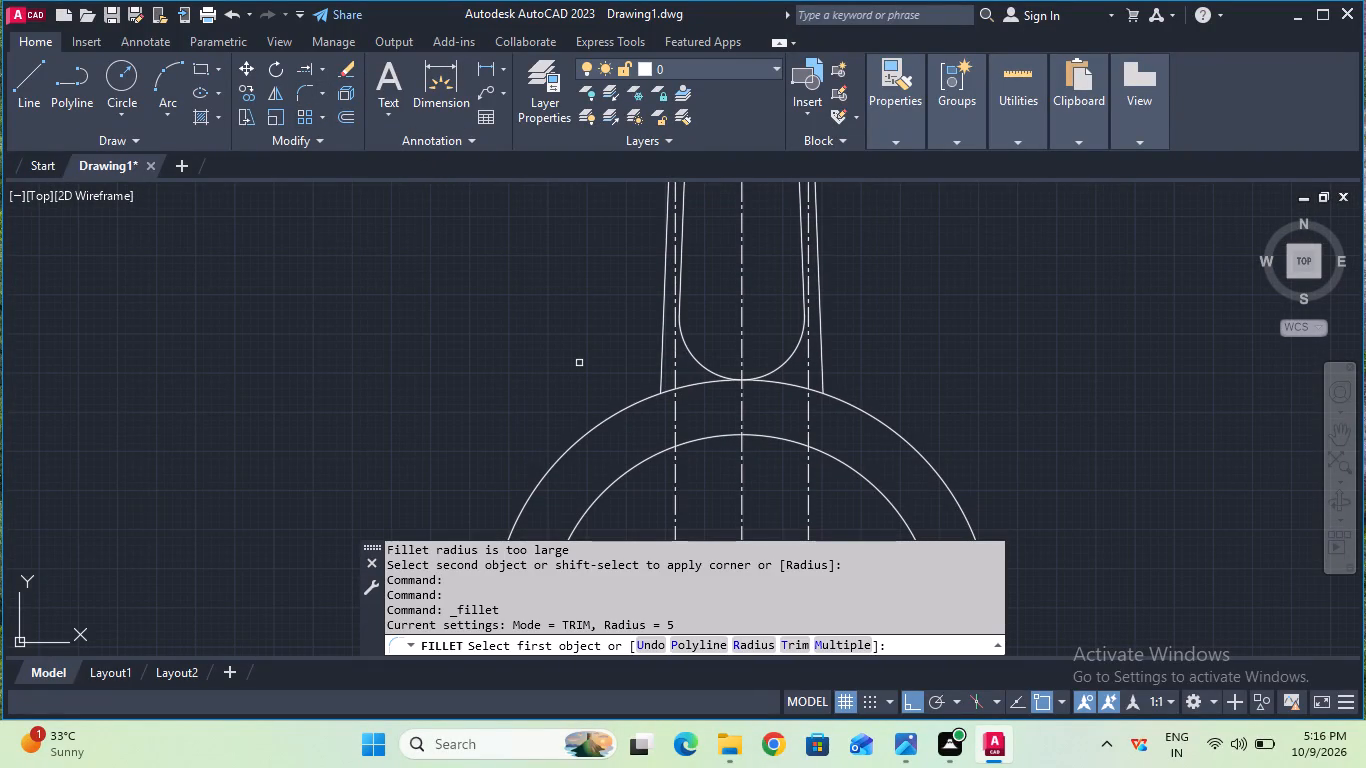
click(661, 371)
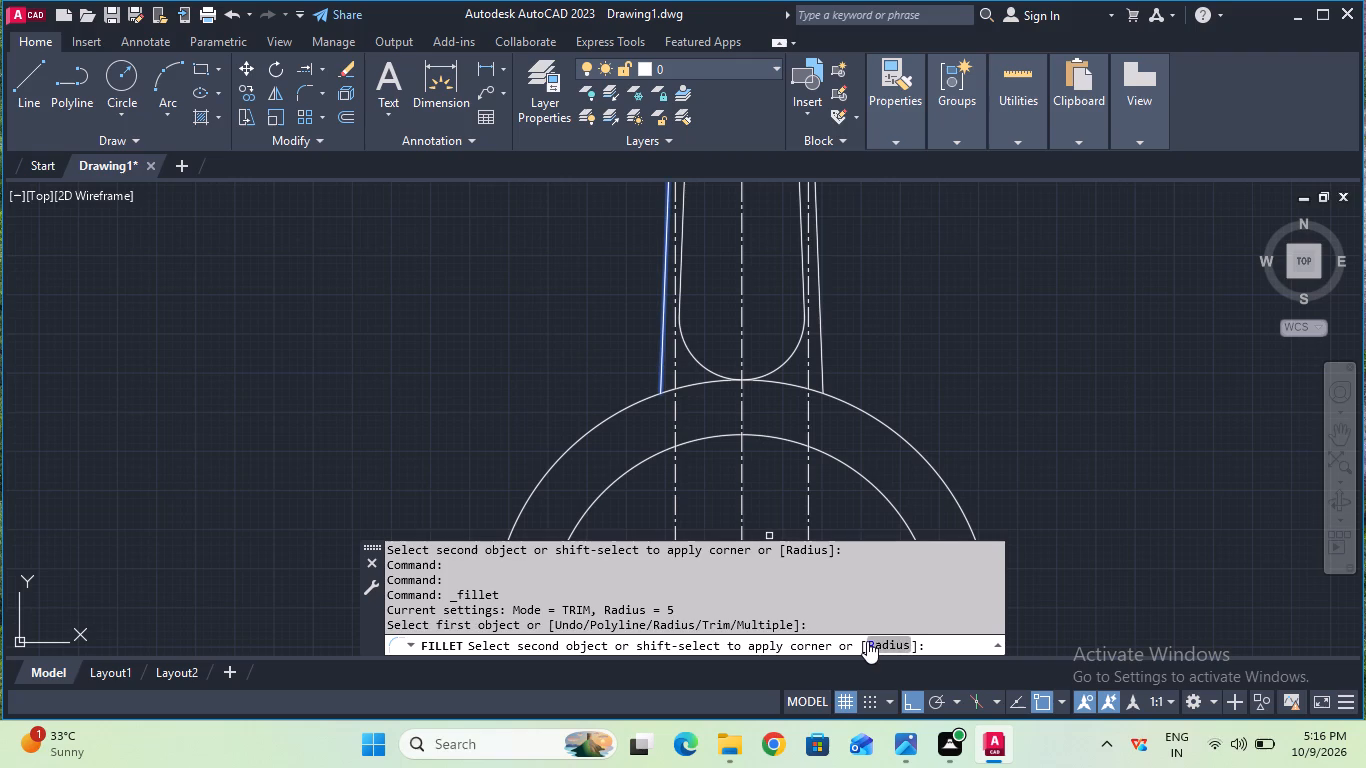
click(867, 641)
click(859, 647)
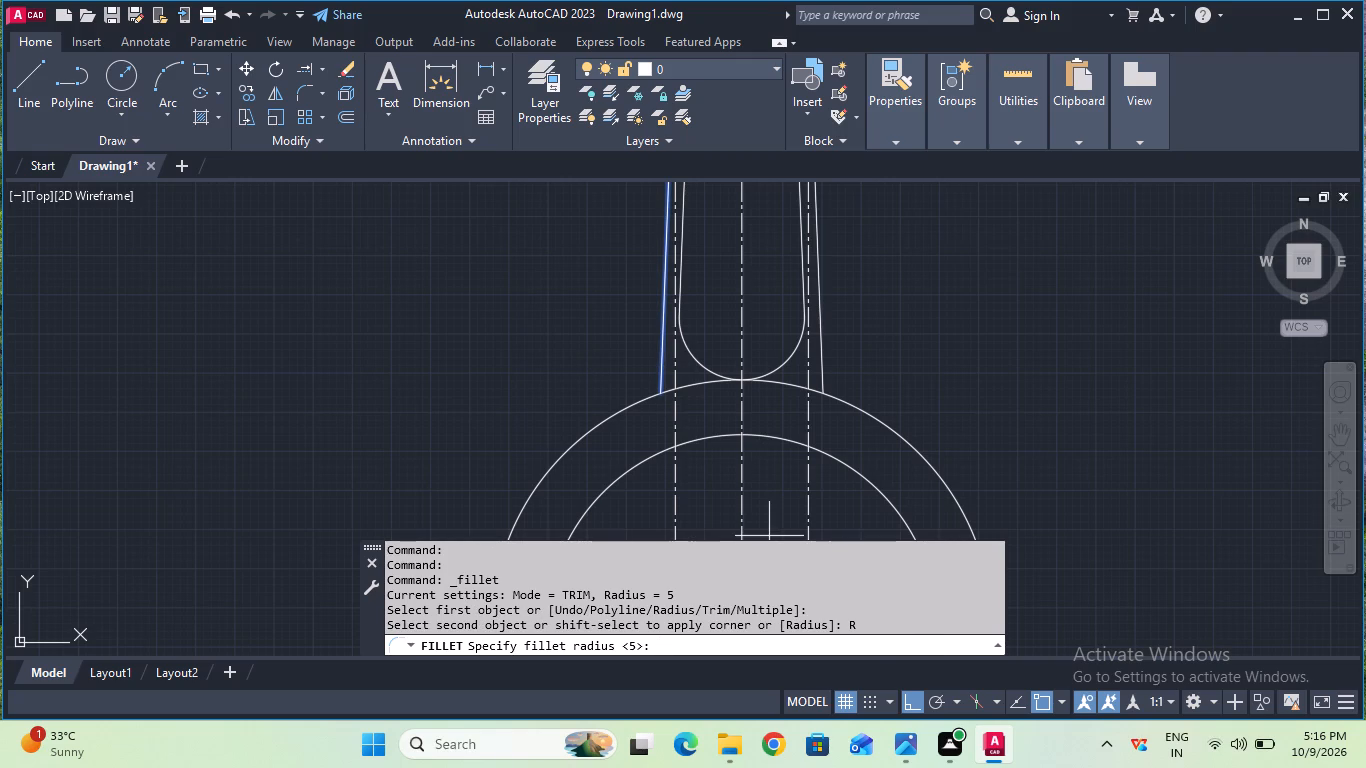
text(8.5)
key(Return)
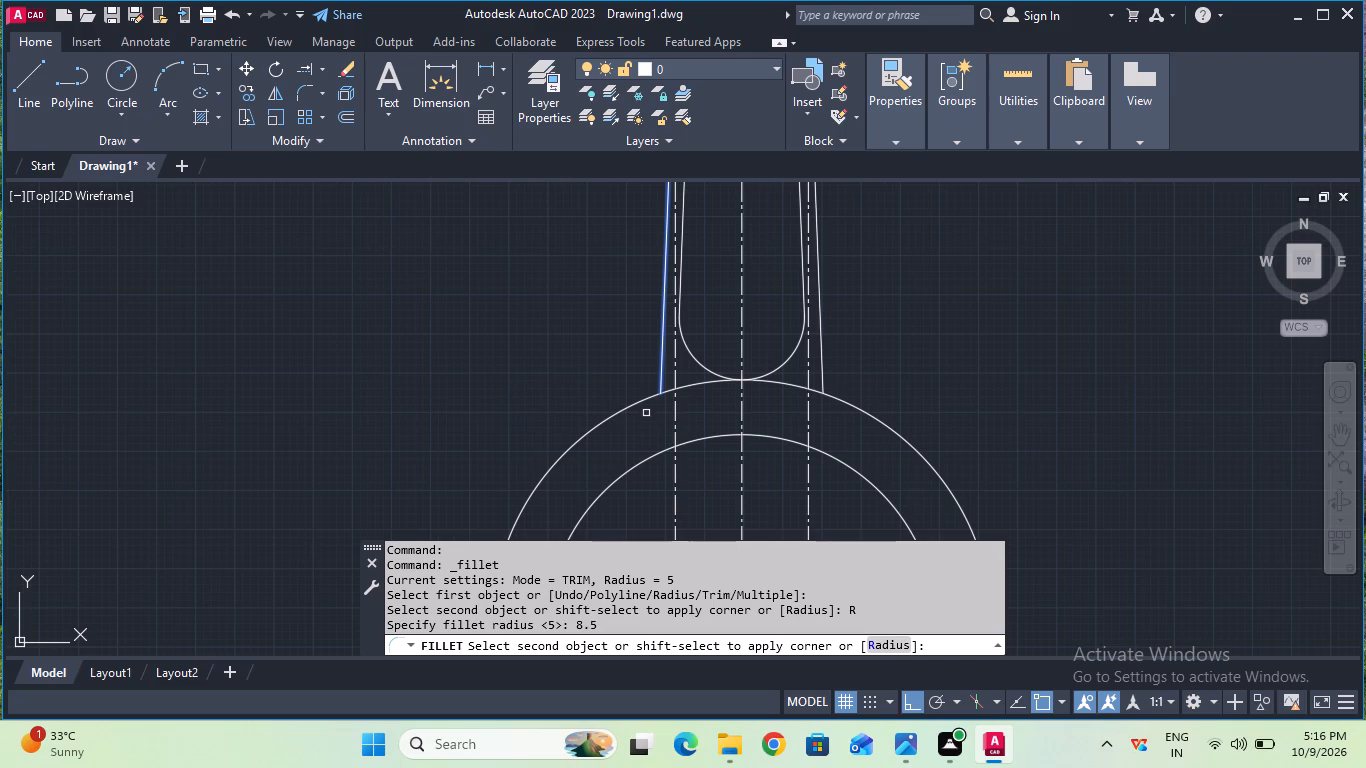
click(644, 403)
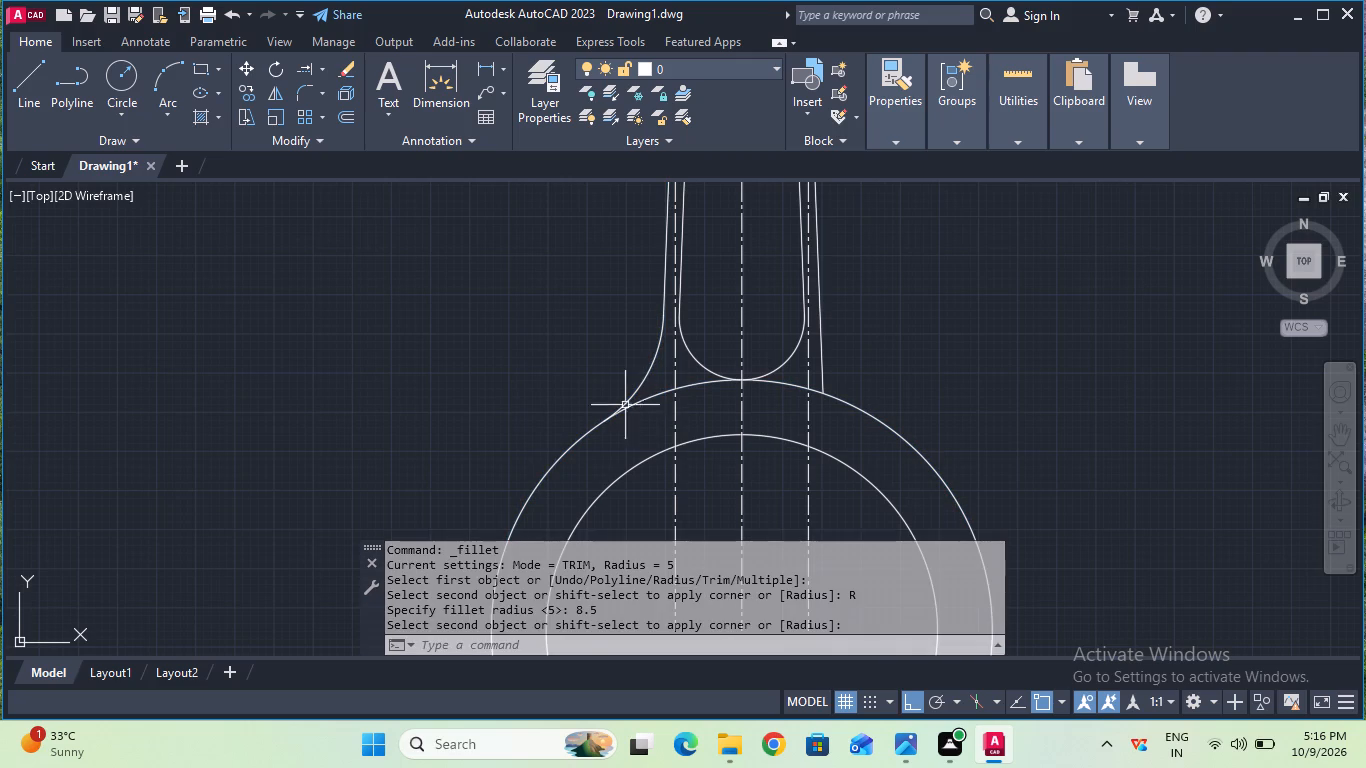
Fillet the right outer tapered line to the lower outer circle with the same 8.5 mm radius.
click(309, 97)
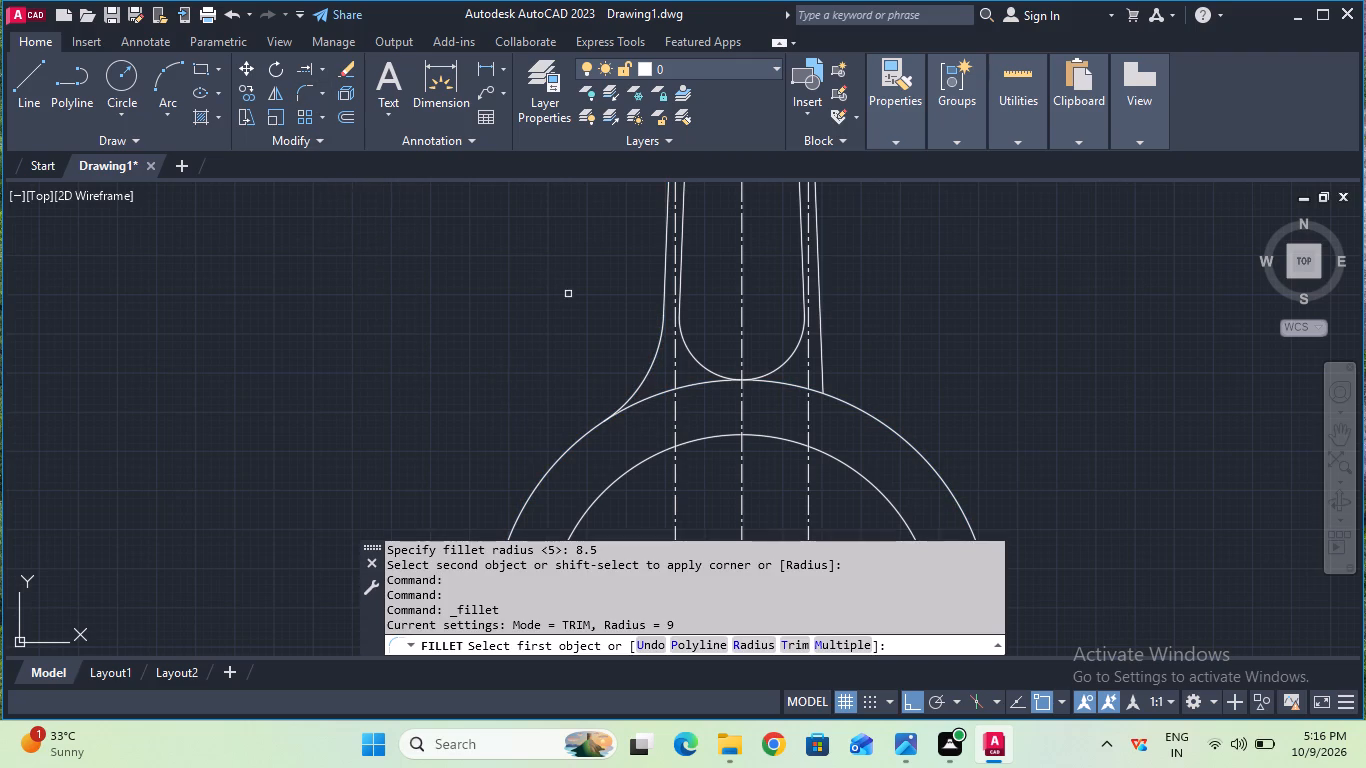
click(823, 349)
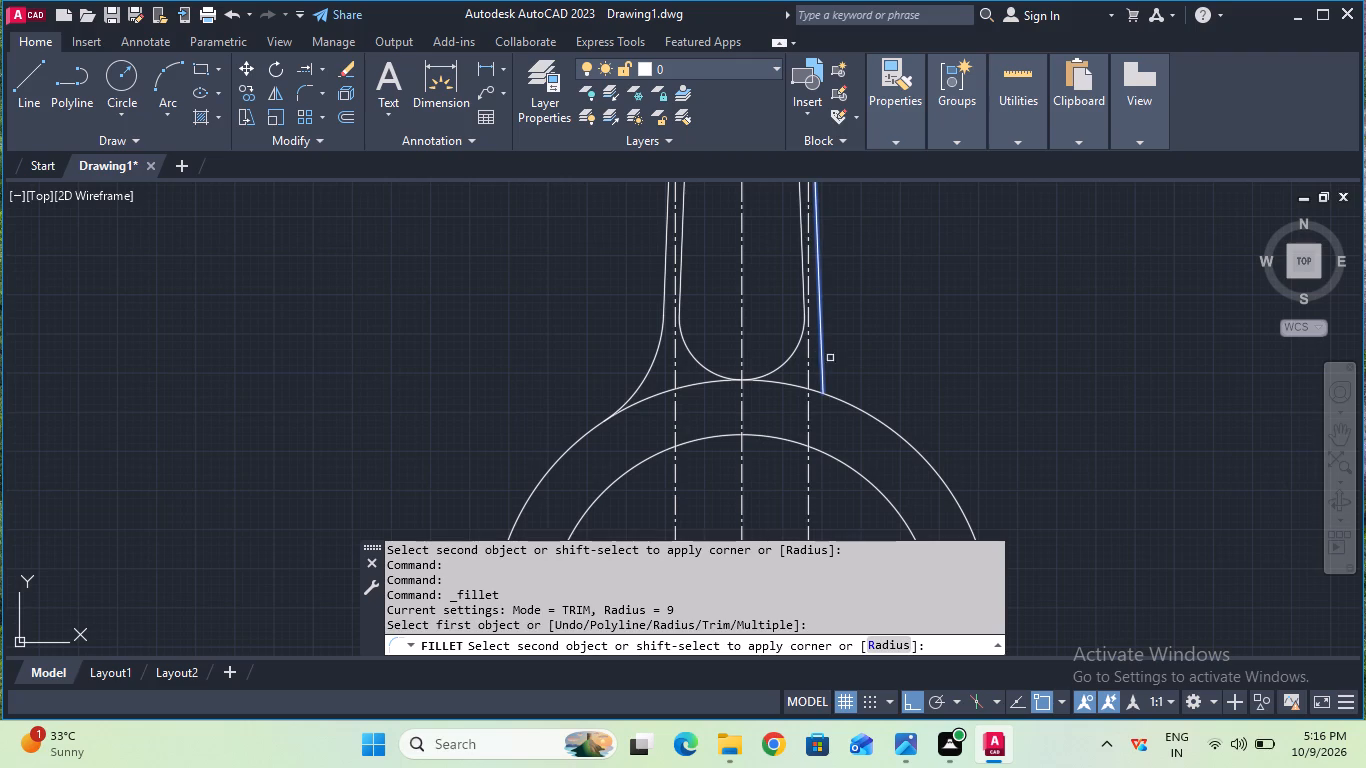
click(847, 407)
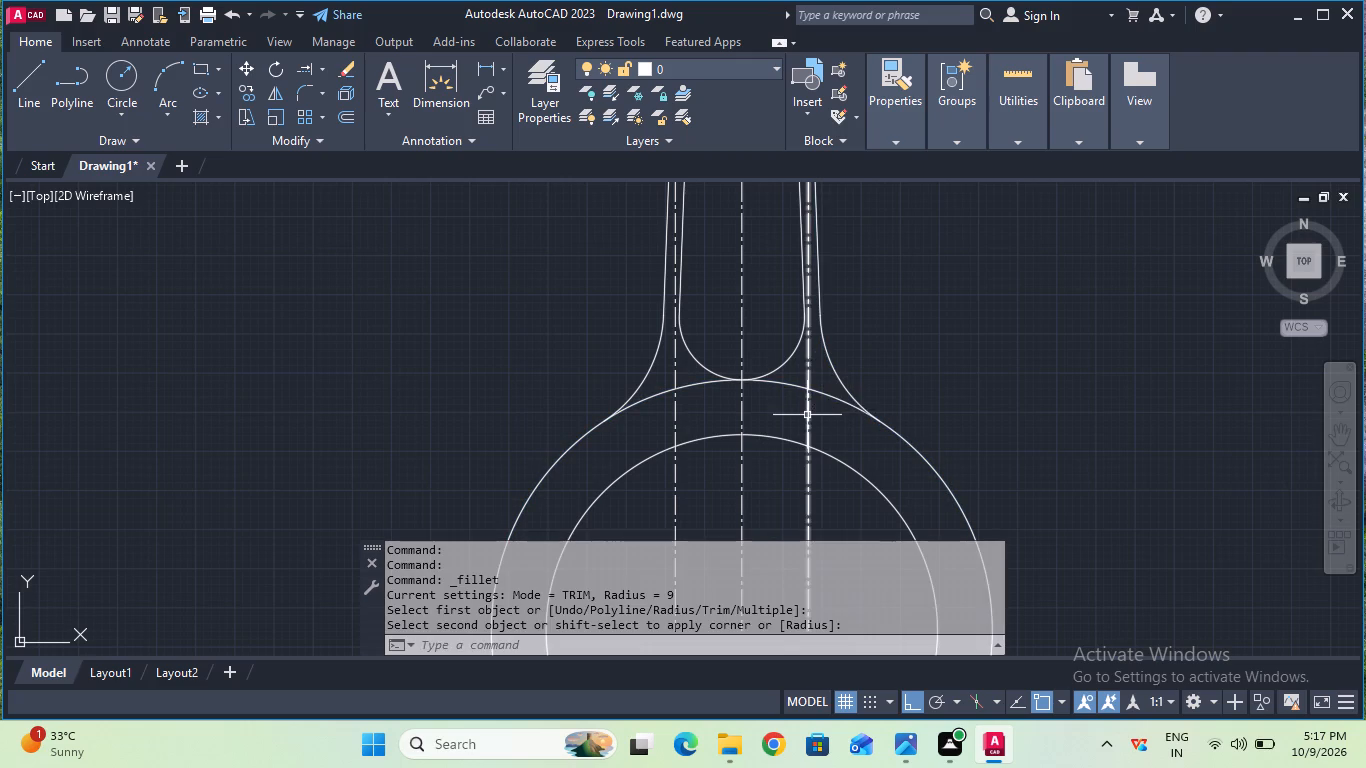
Trim away the upper outer circle's arc between the two upper fillets, on both sides of the centre line.
scroll(807, 415, down, 2)
middle_drag(859, 386, 845, 609)
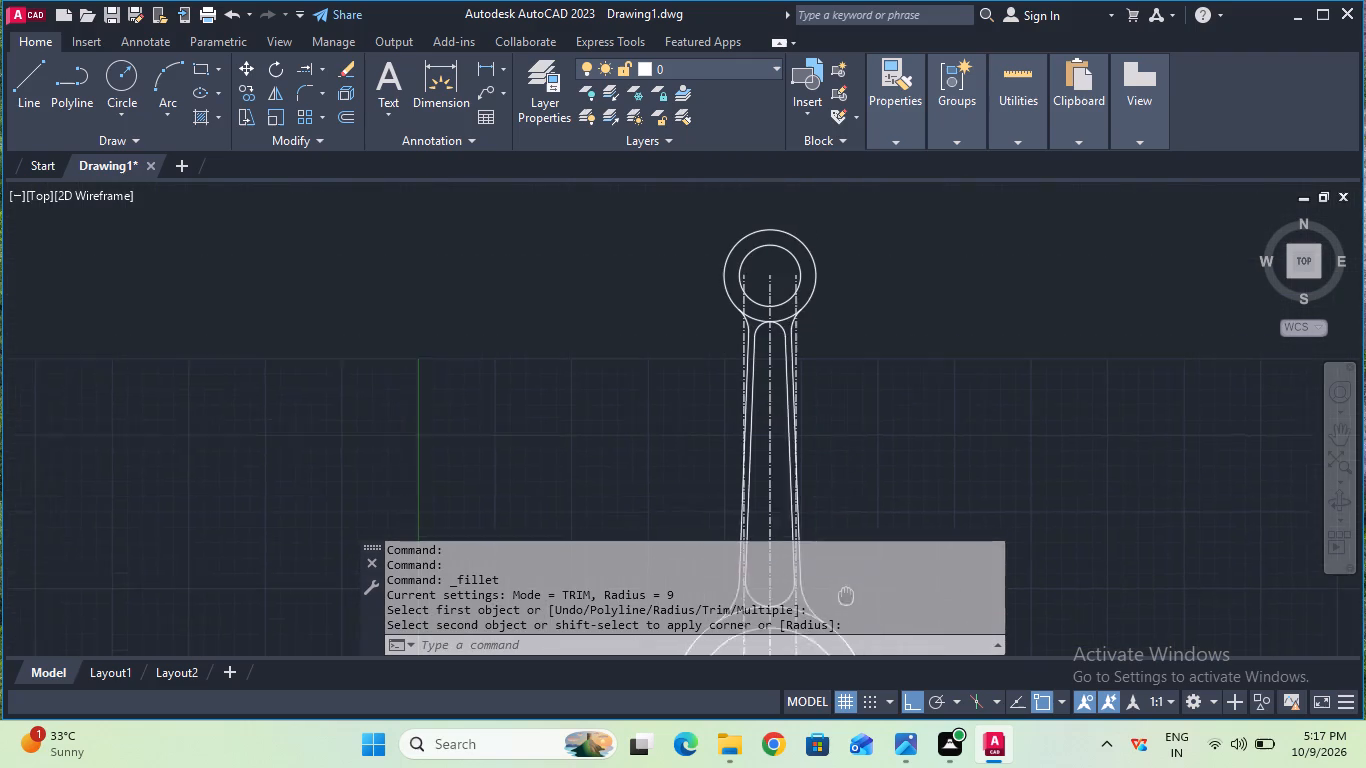
middle_drag(845, 609, 837, 649)
scroll(820, 456, up, 2)
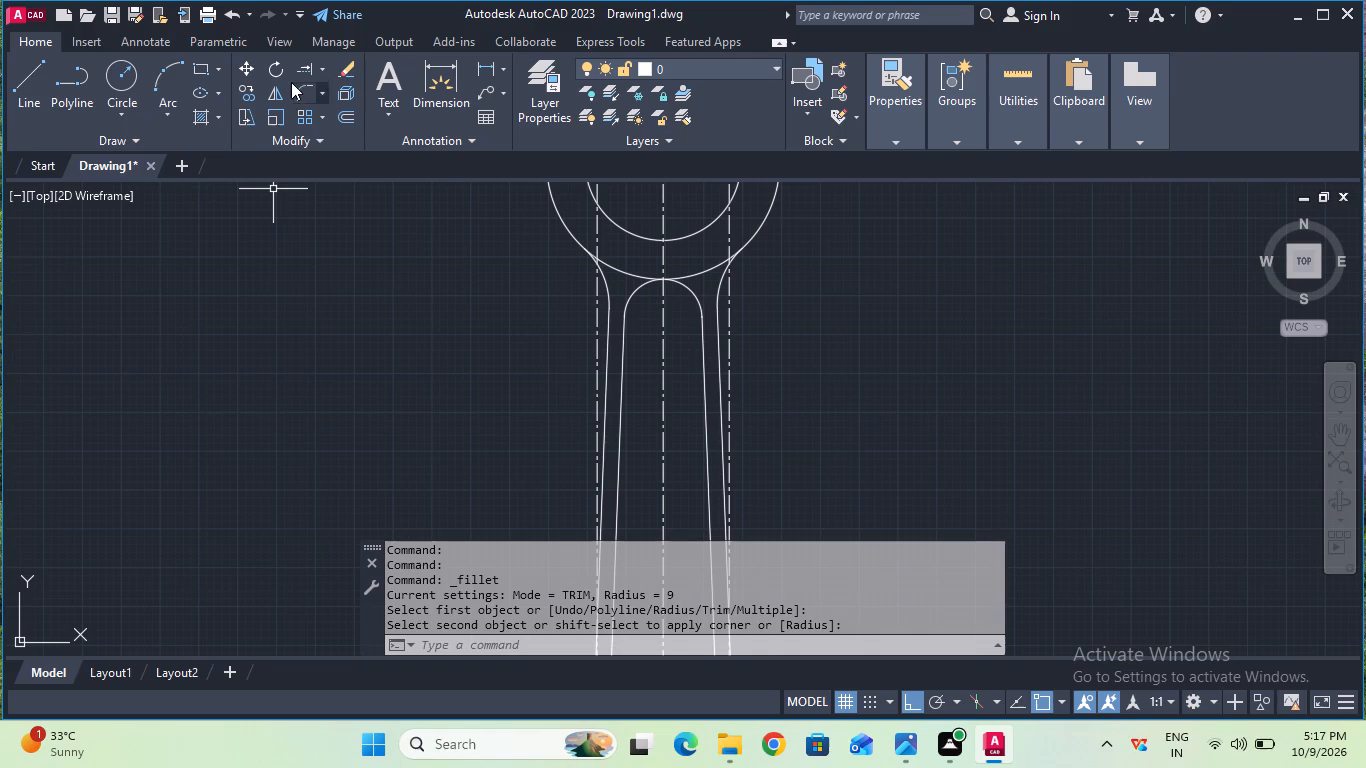
click(322, 73)
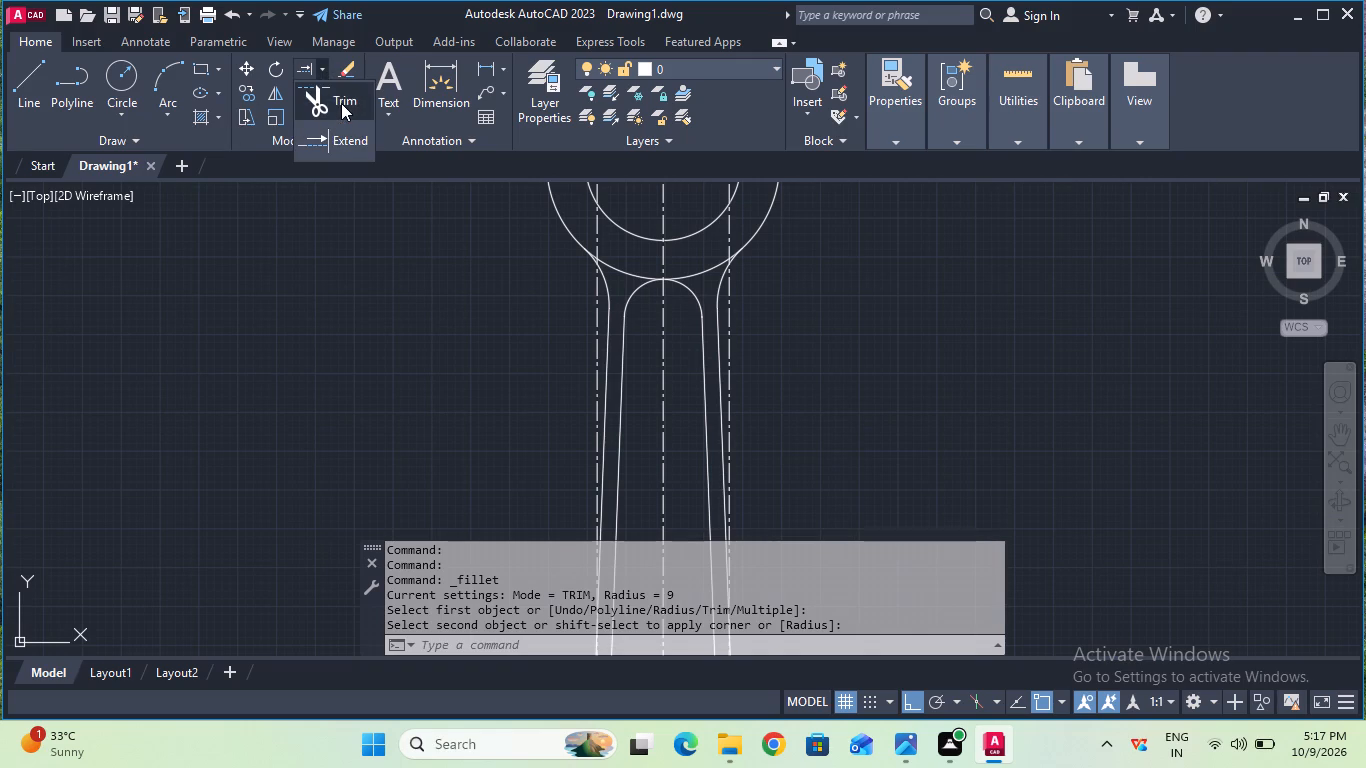
click(341, 103)
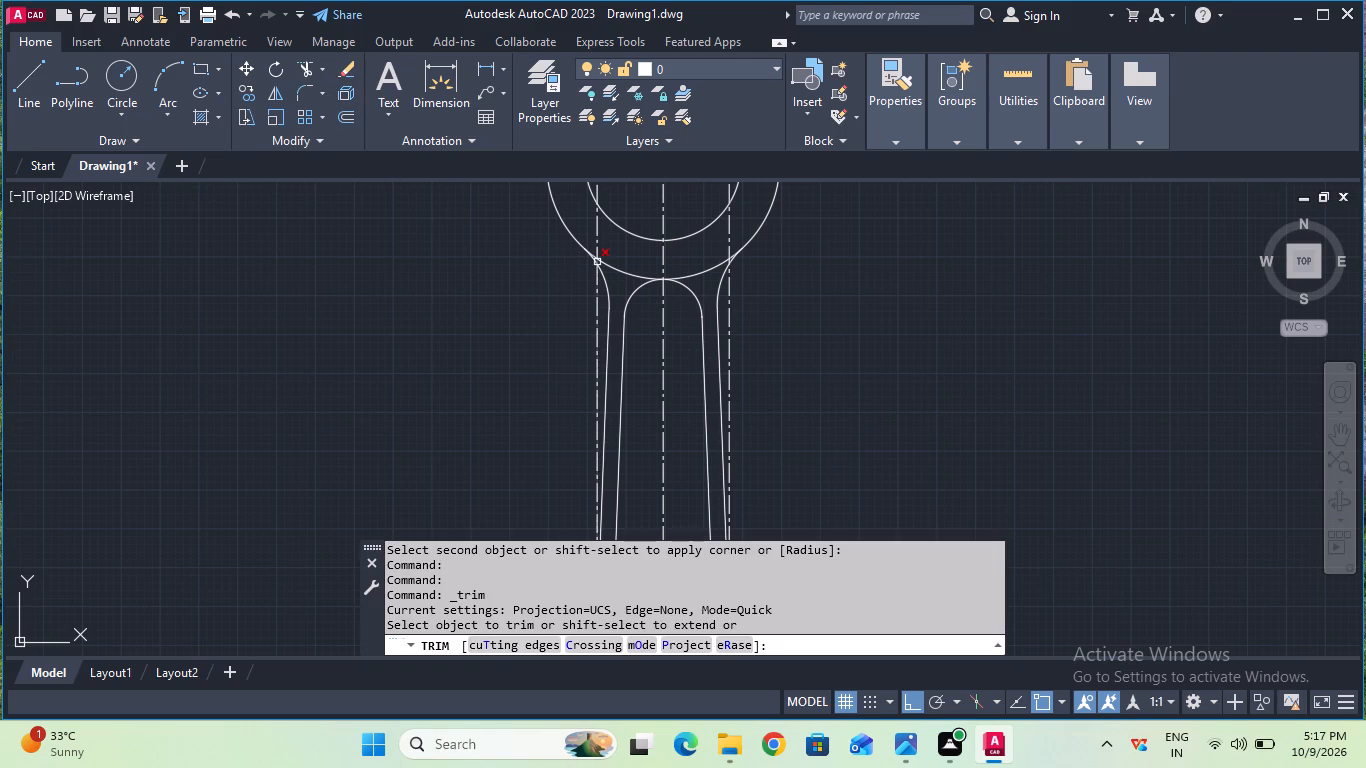
click(613, 265)
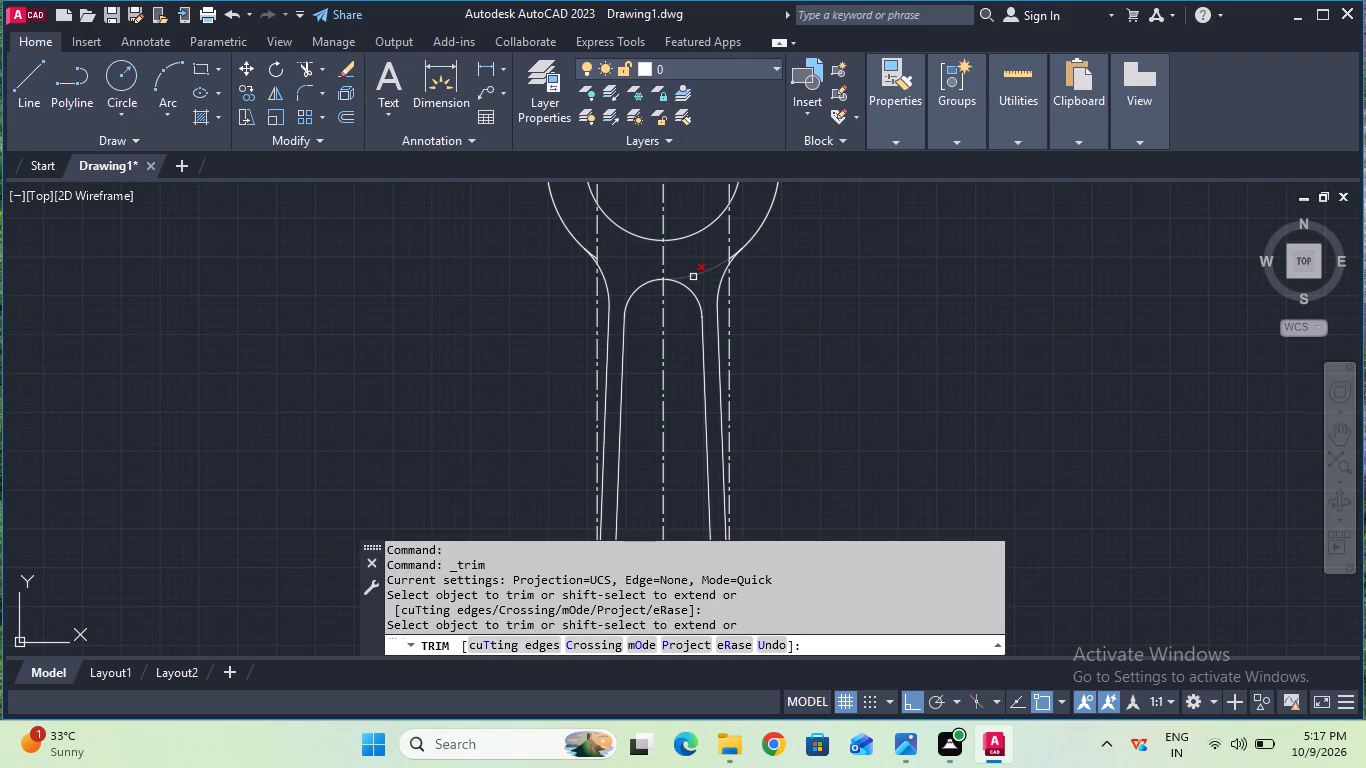
click(693, 277)
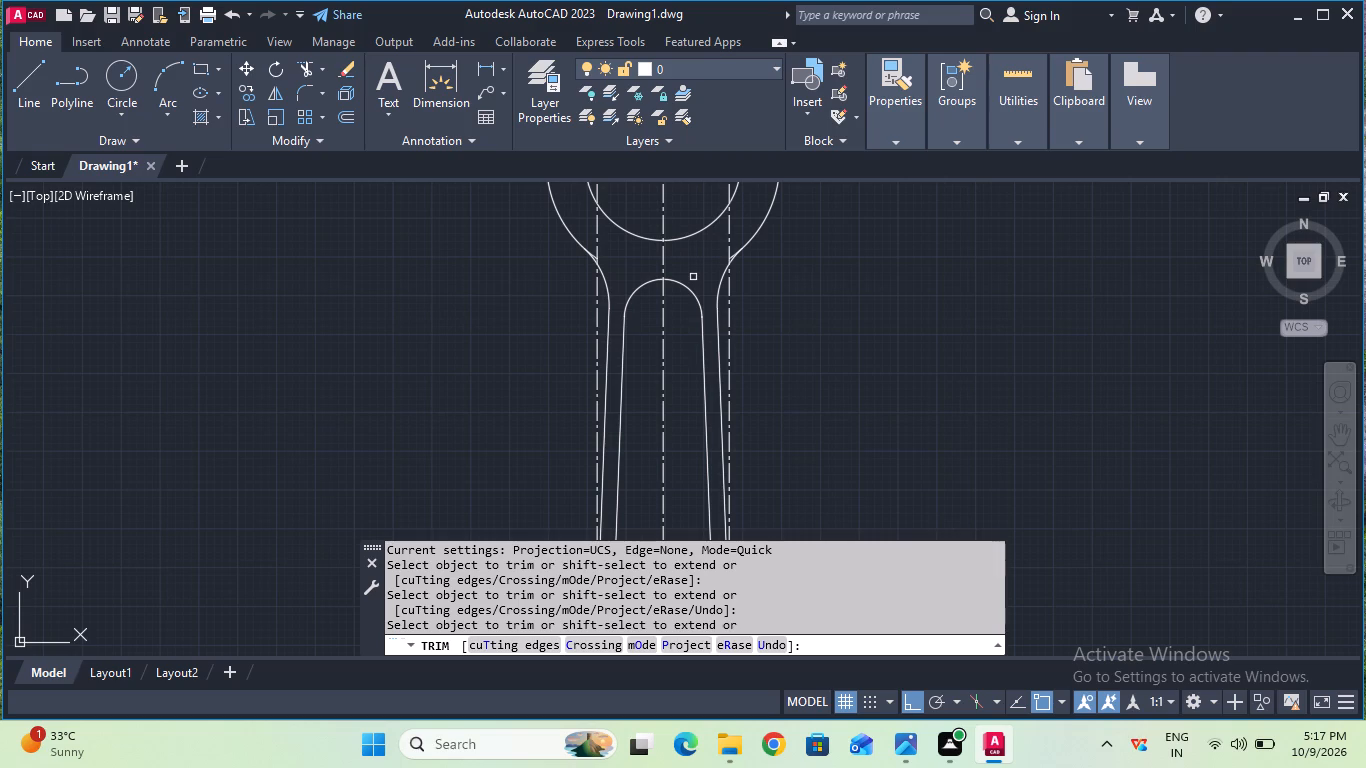
Trim away all segments of the lower outer circle's arc between the two lower fillets.
middle_drag(787, 404, 846, 187)
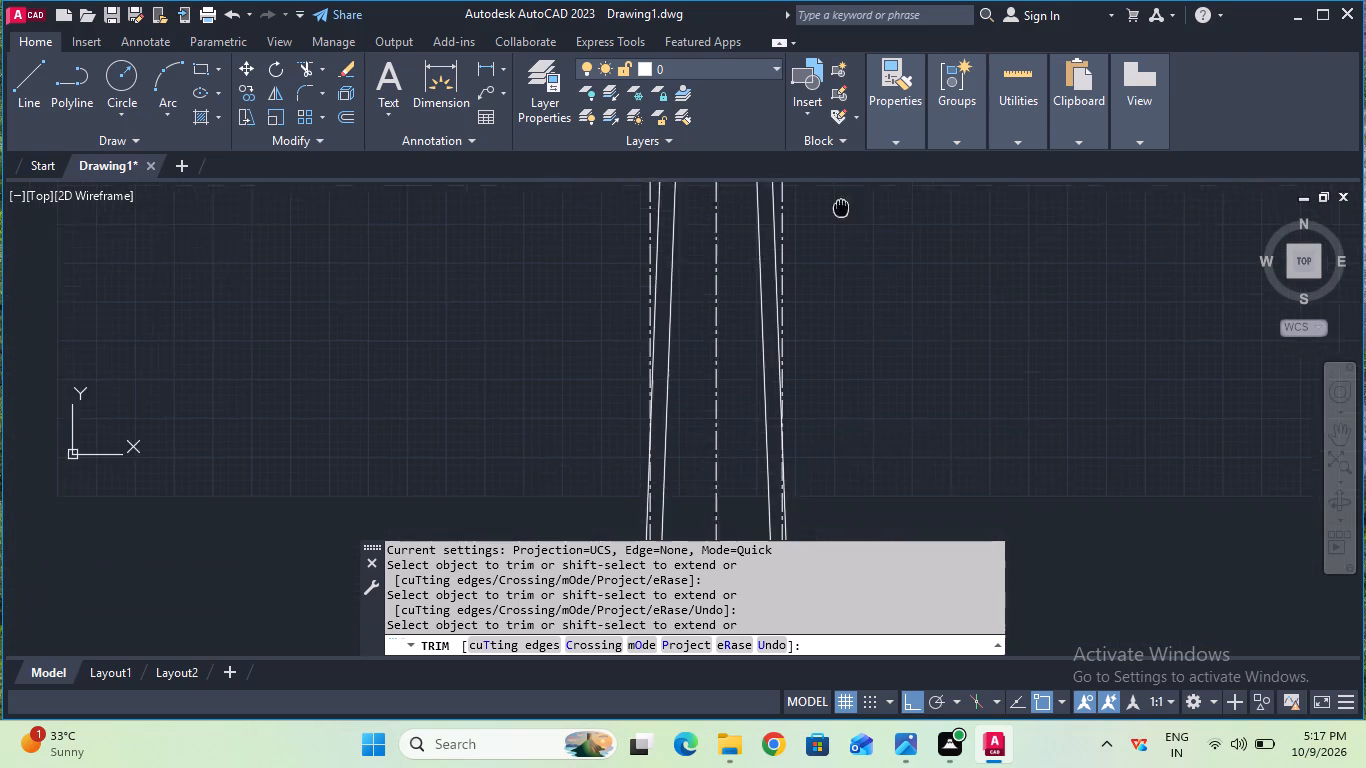
middle_drag(846, 187, 933, 0)
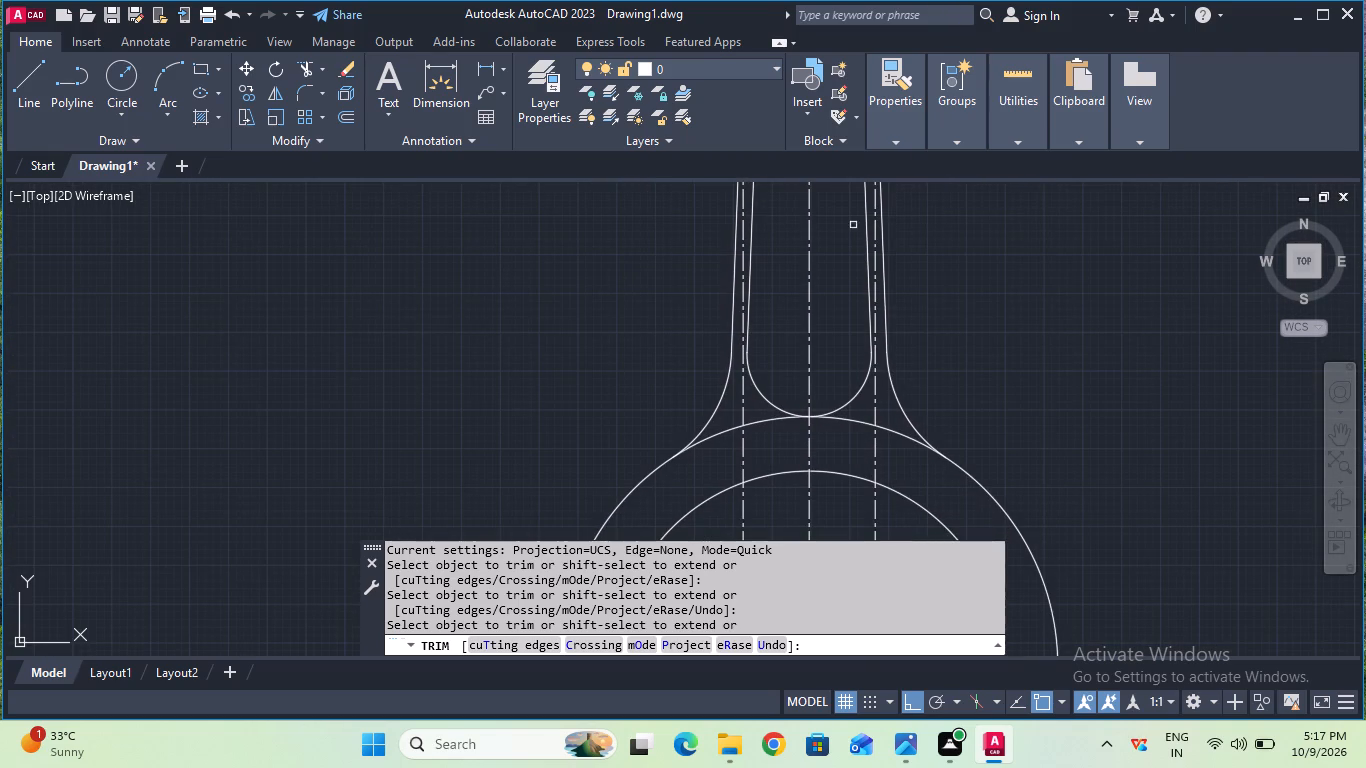
click(756, 422)
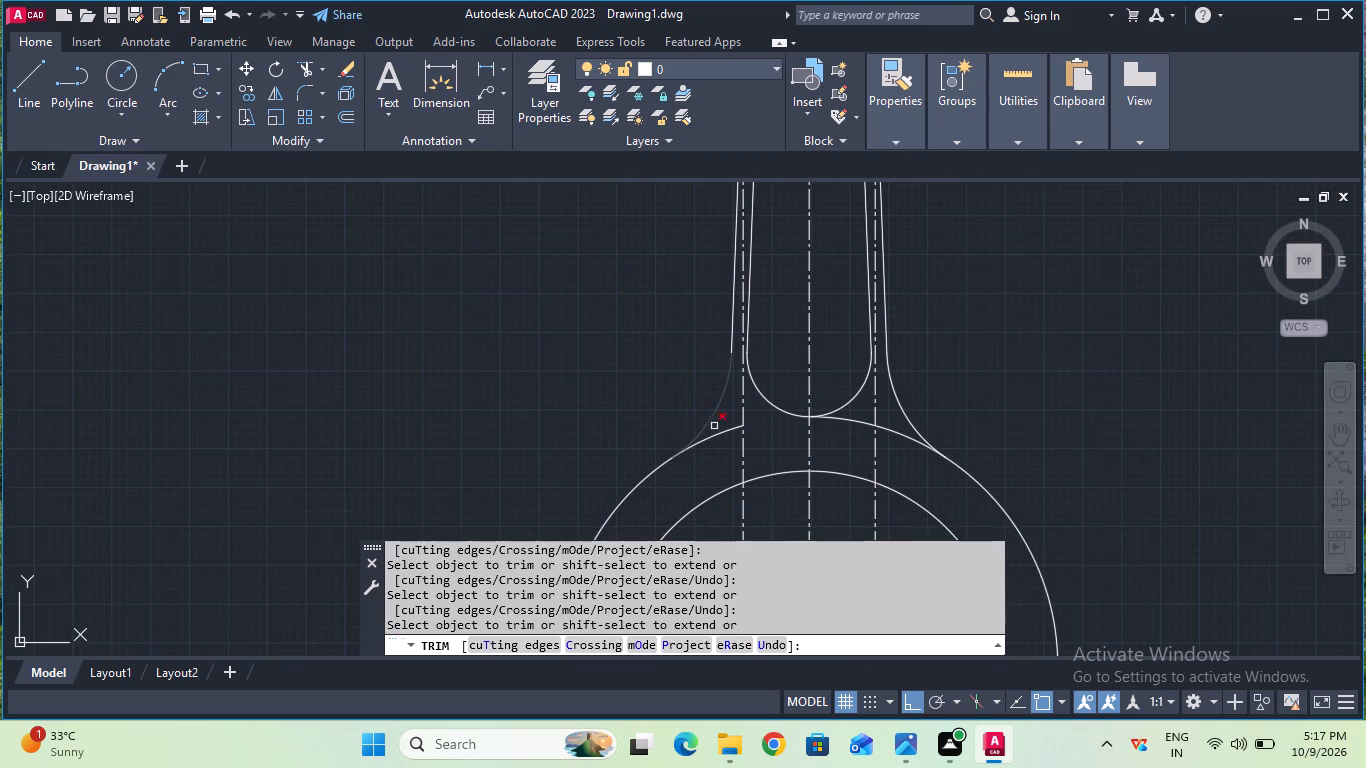
click(720, 428)
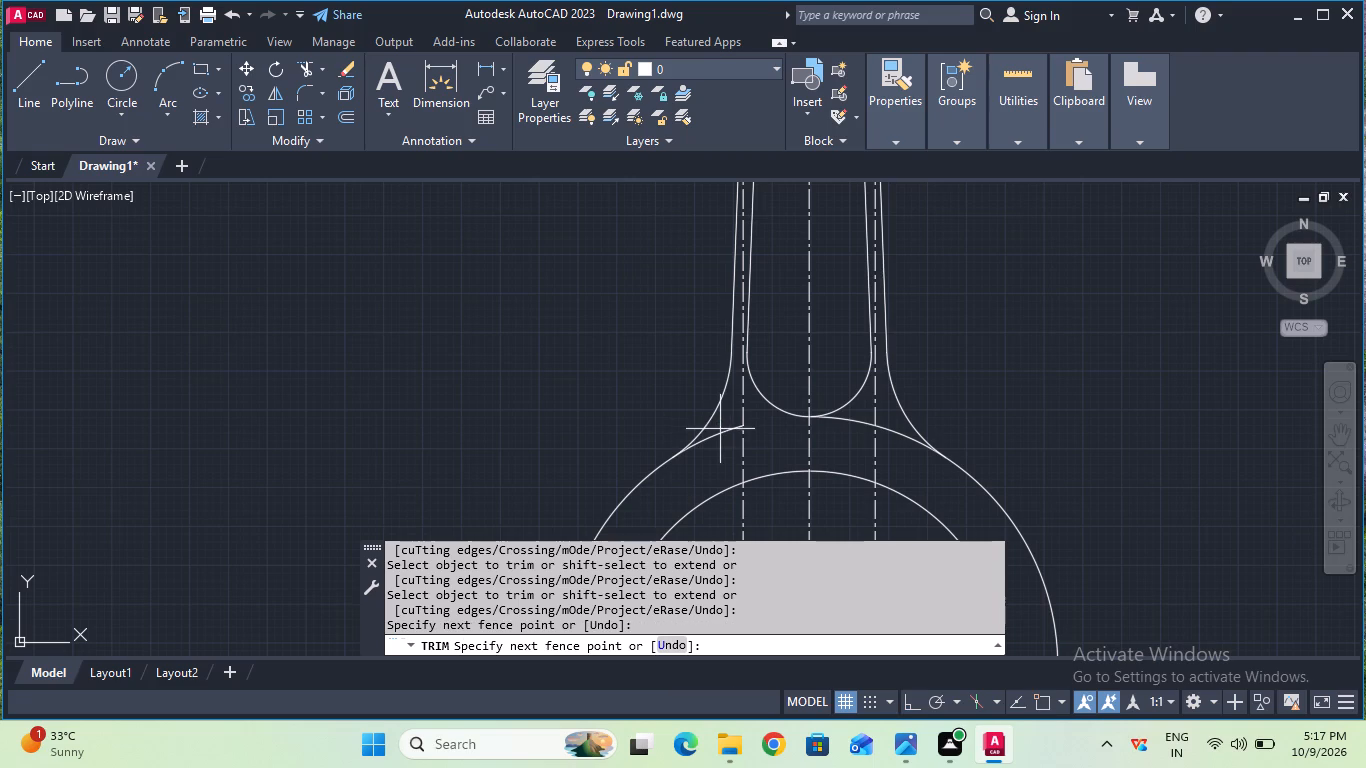
click(720, 434)
click(827, 443)
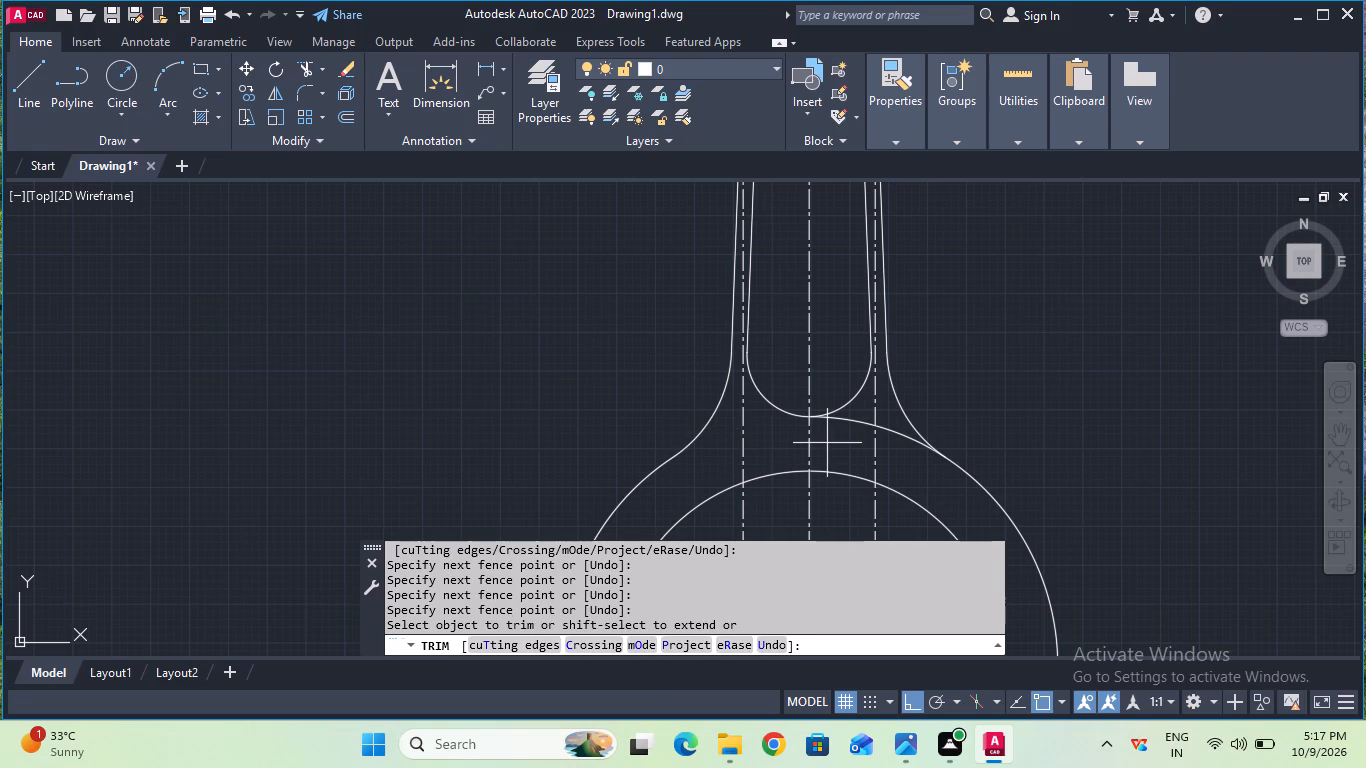
click(845, 425)
click(848, 419)
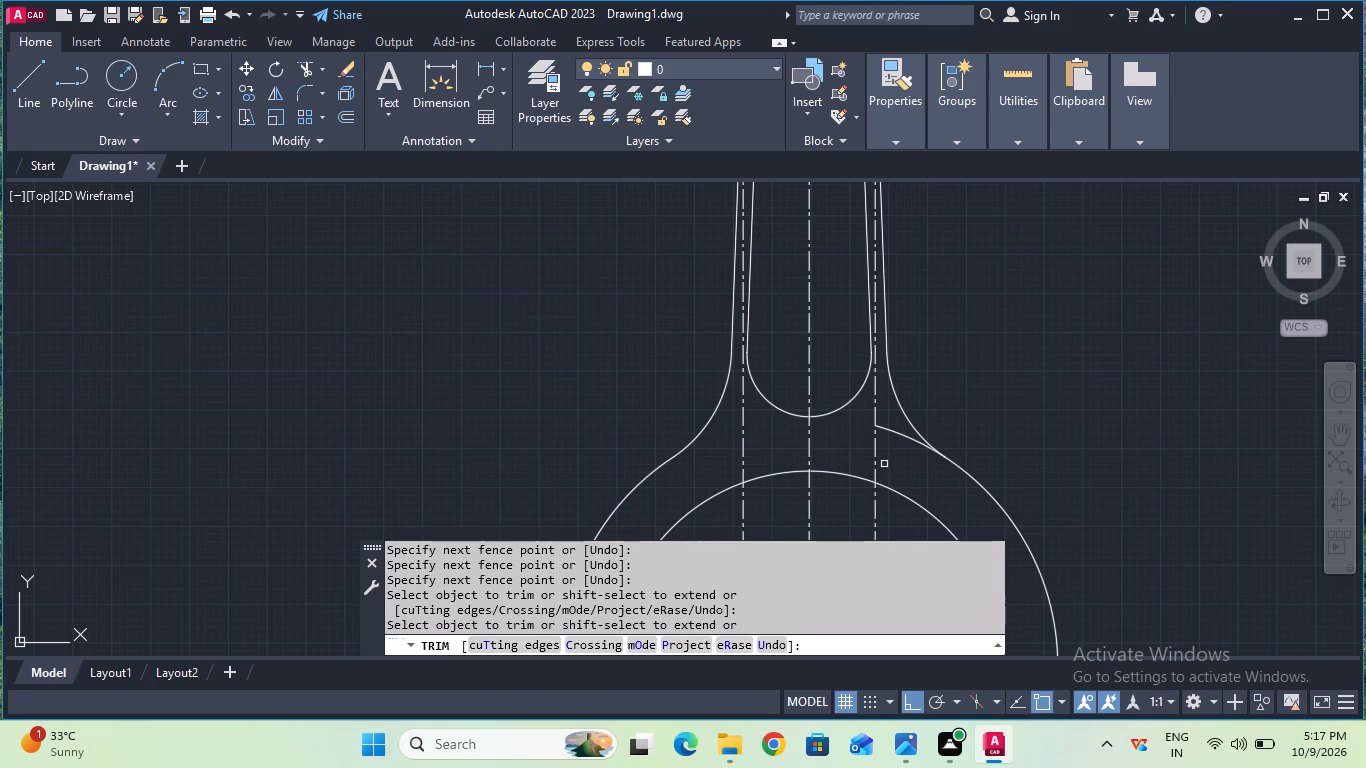
click(895, 462)
drag(896, 454, 896, 443)
click(895, 432)
scroll(895, 430, down, 3)
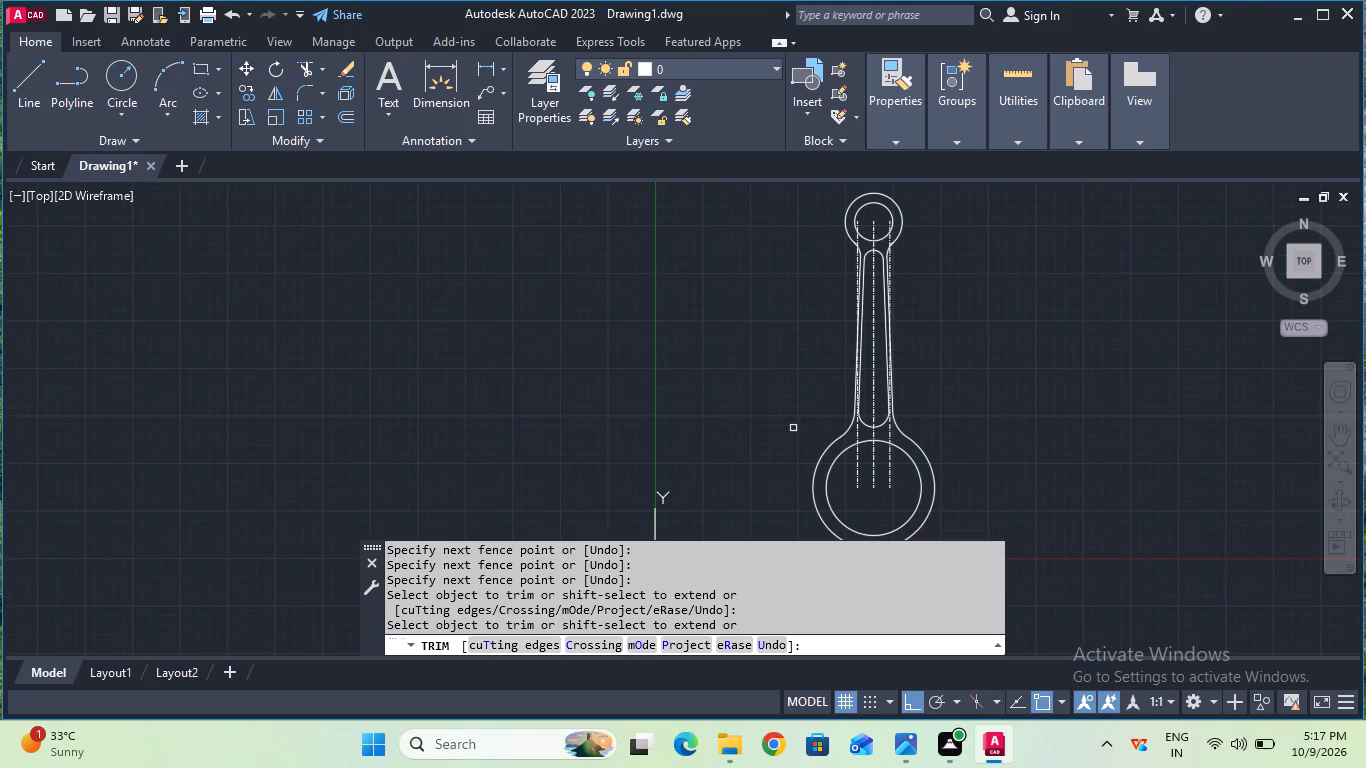
key(Escape)
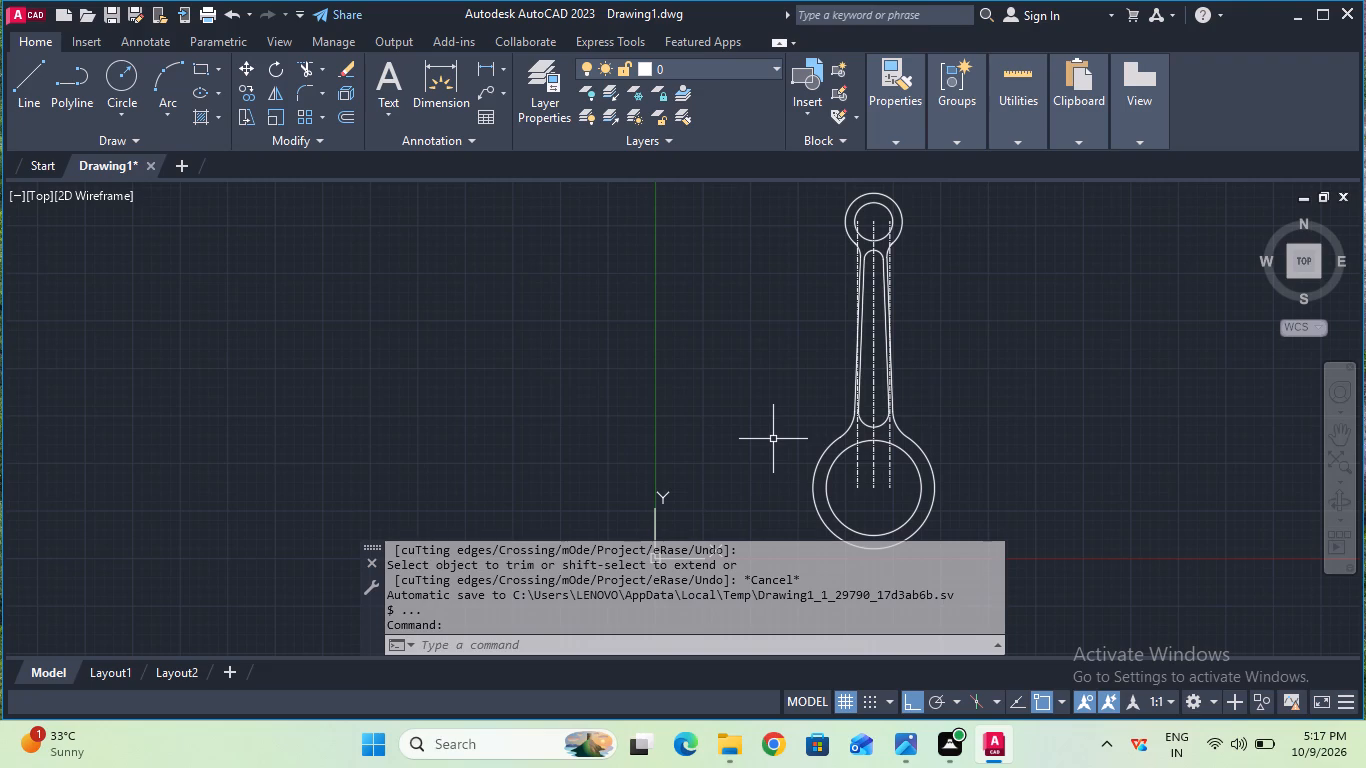
Measure the horizontal distance between the two lower fillets at their lower ends, upper ends and midpoints, using trial linear dimensions.
scroll(773, 439, up, 1)
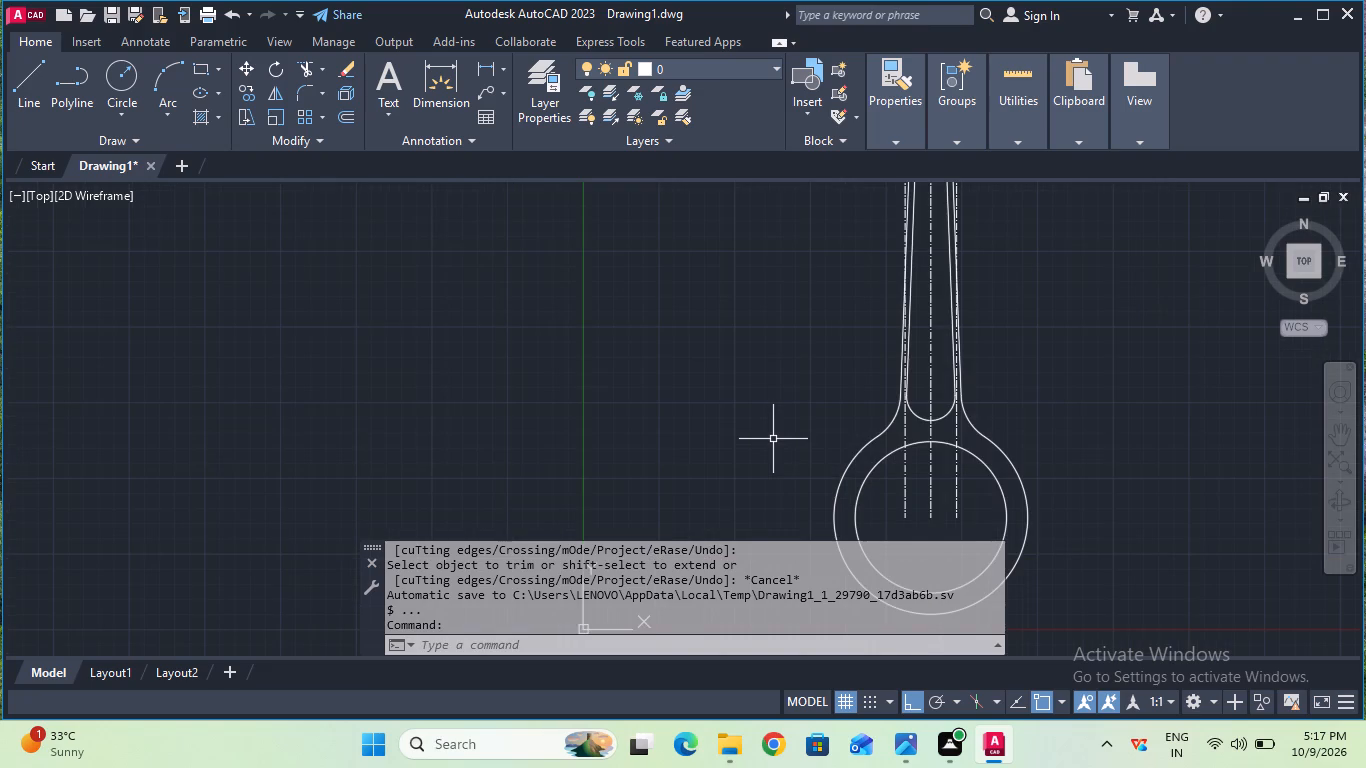
scroll(773, 439, up, 1)
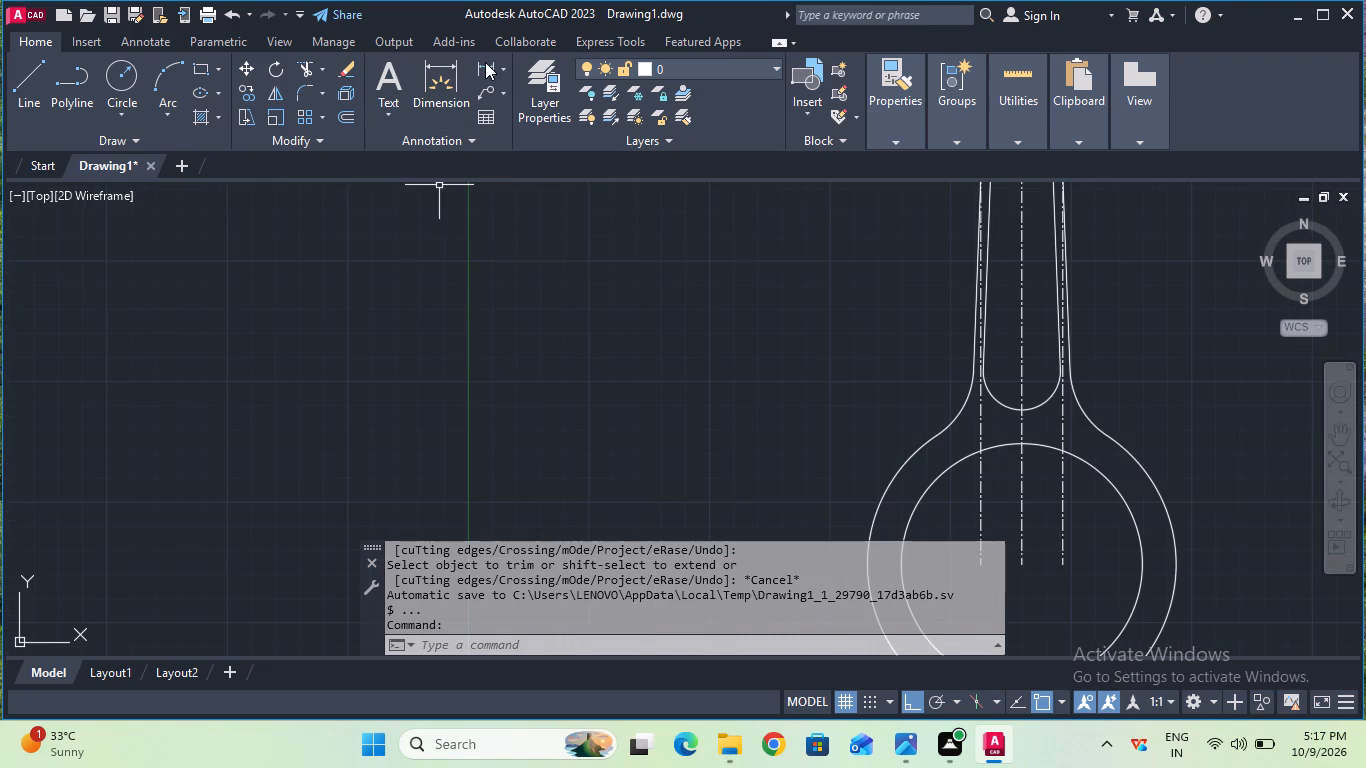
click(485, 62)
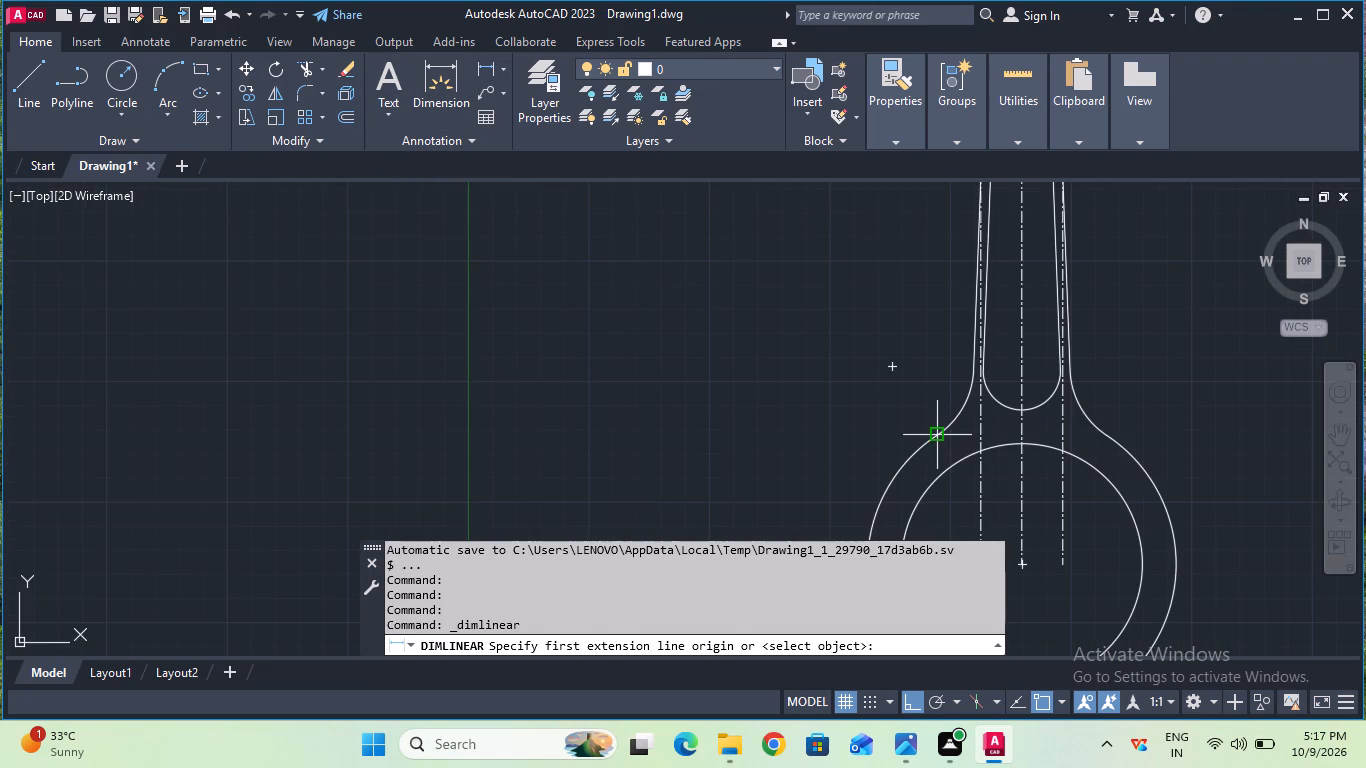
click(942, 439)
click(1102, 429)
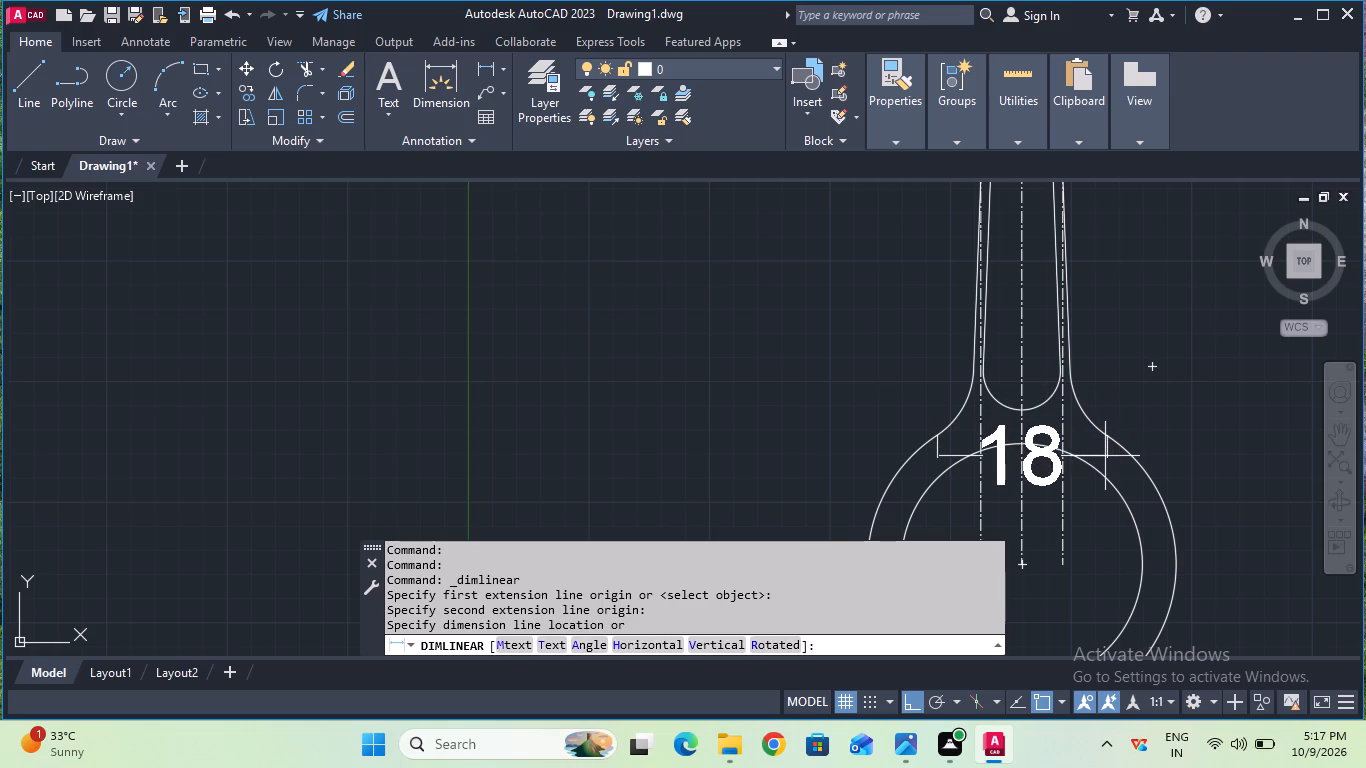
key(Escape)
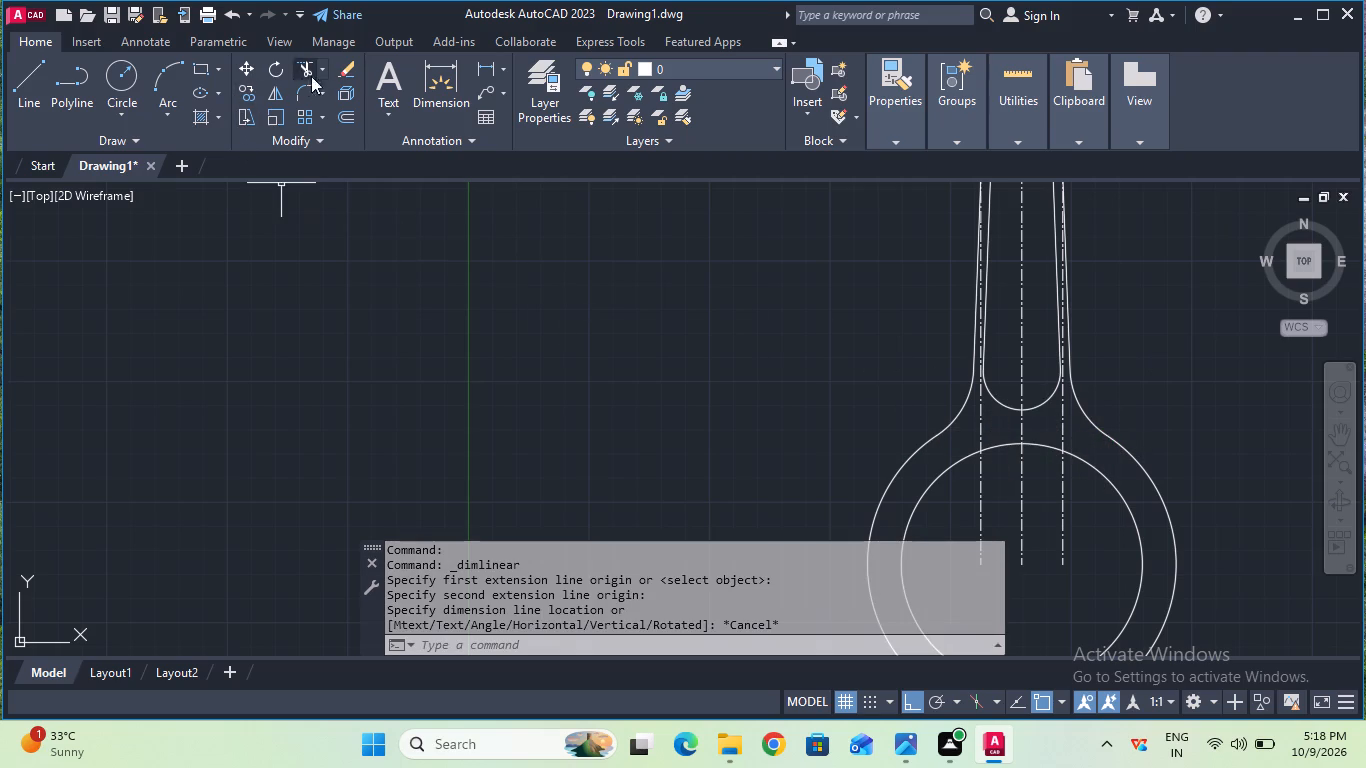
click(492, 75)
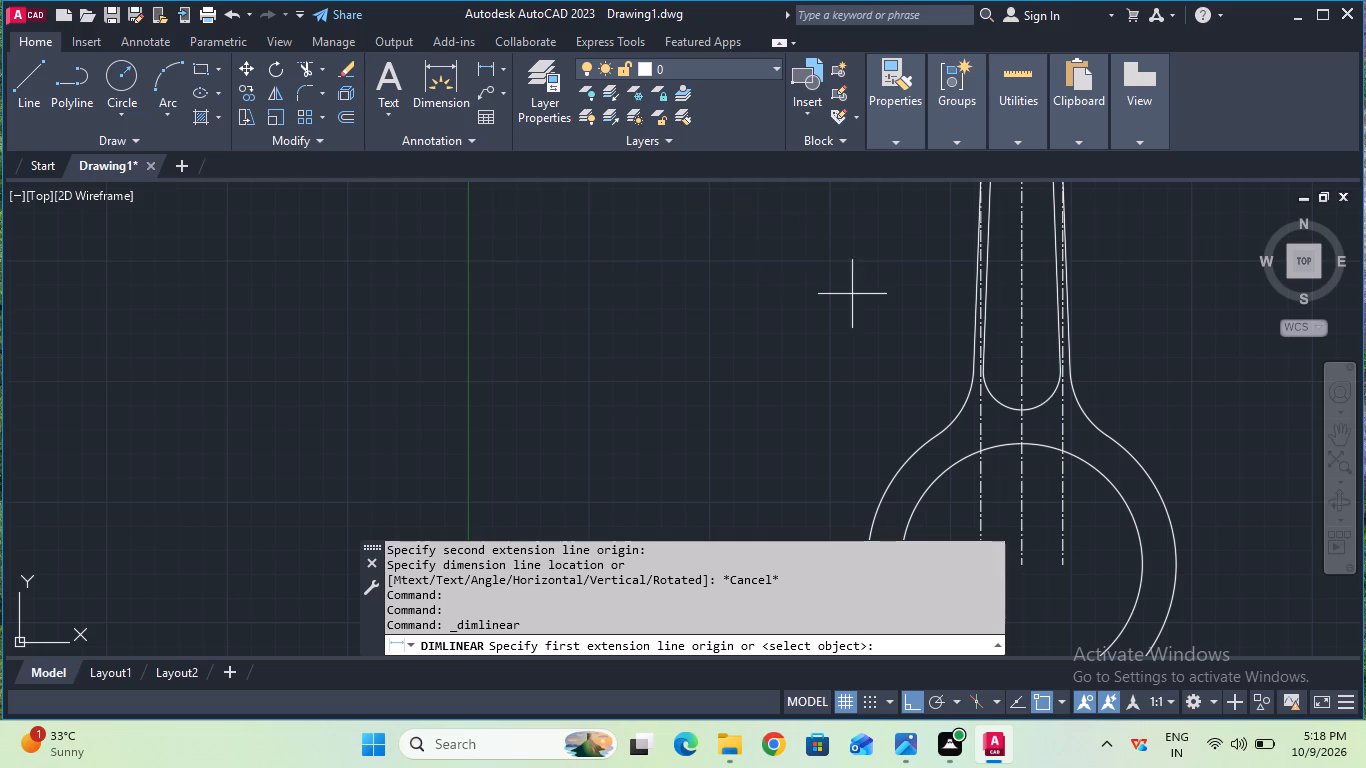
click(971, 371)
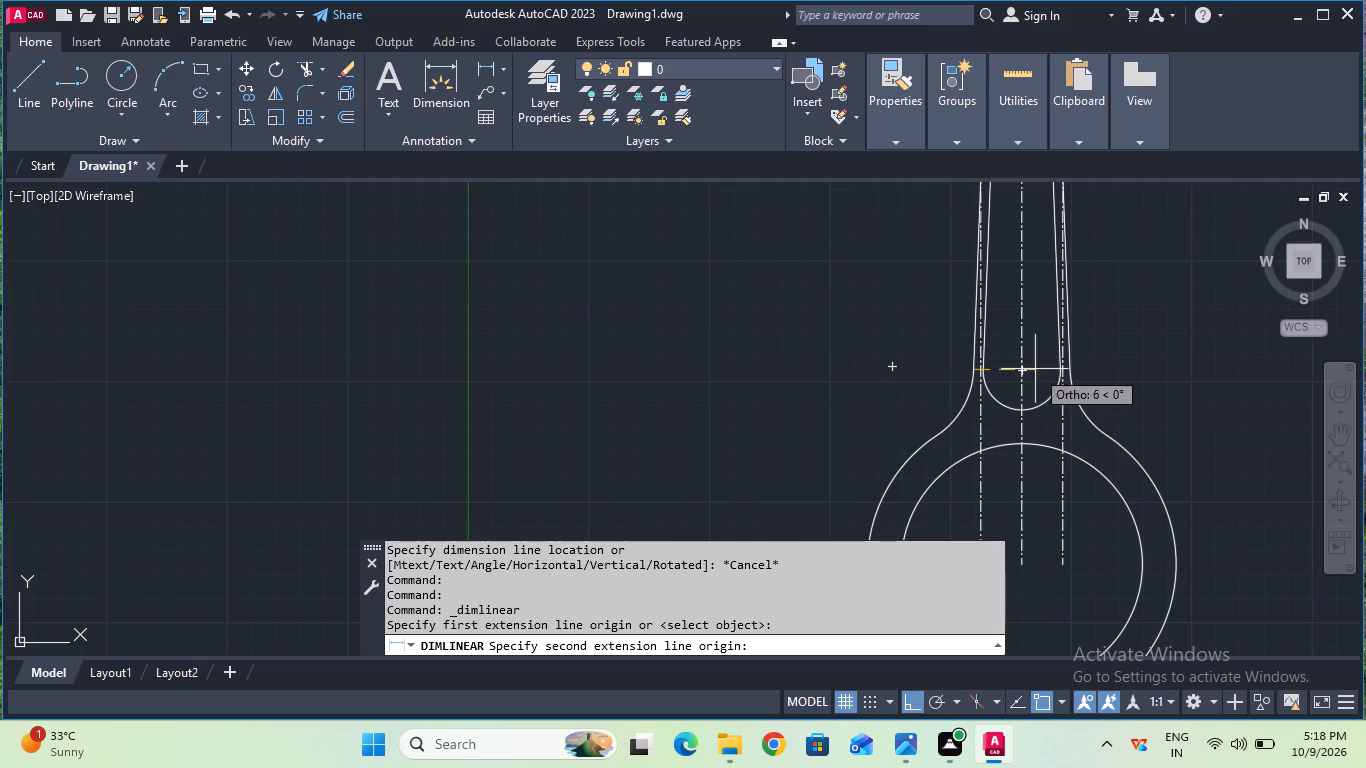
click(1075, 369)
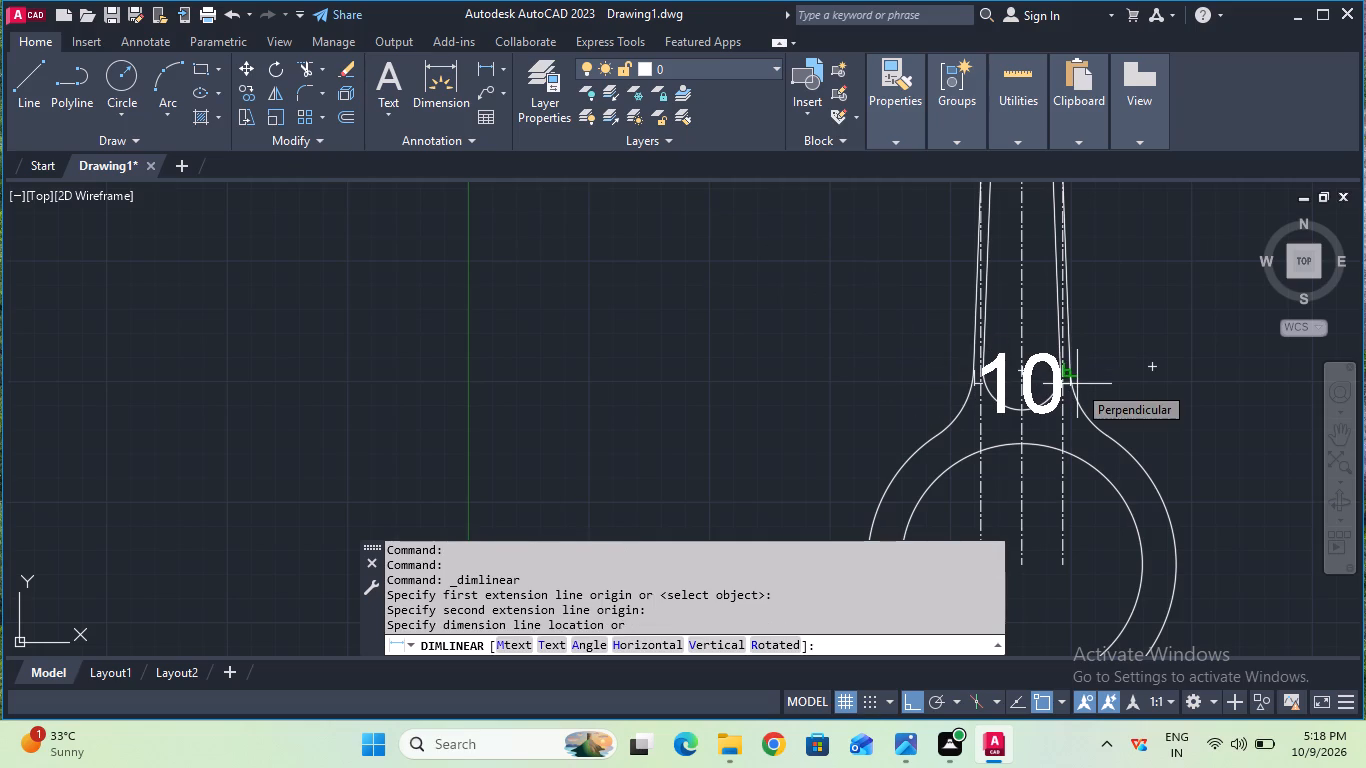
key(Escape)
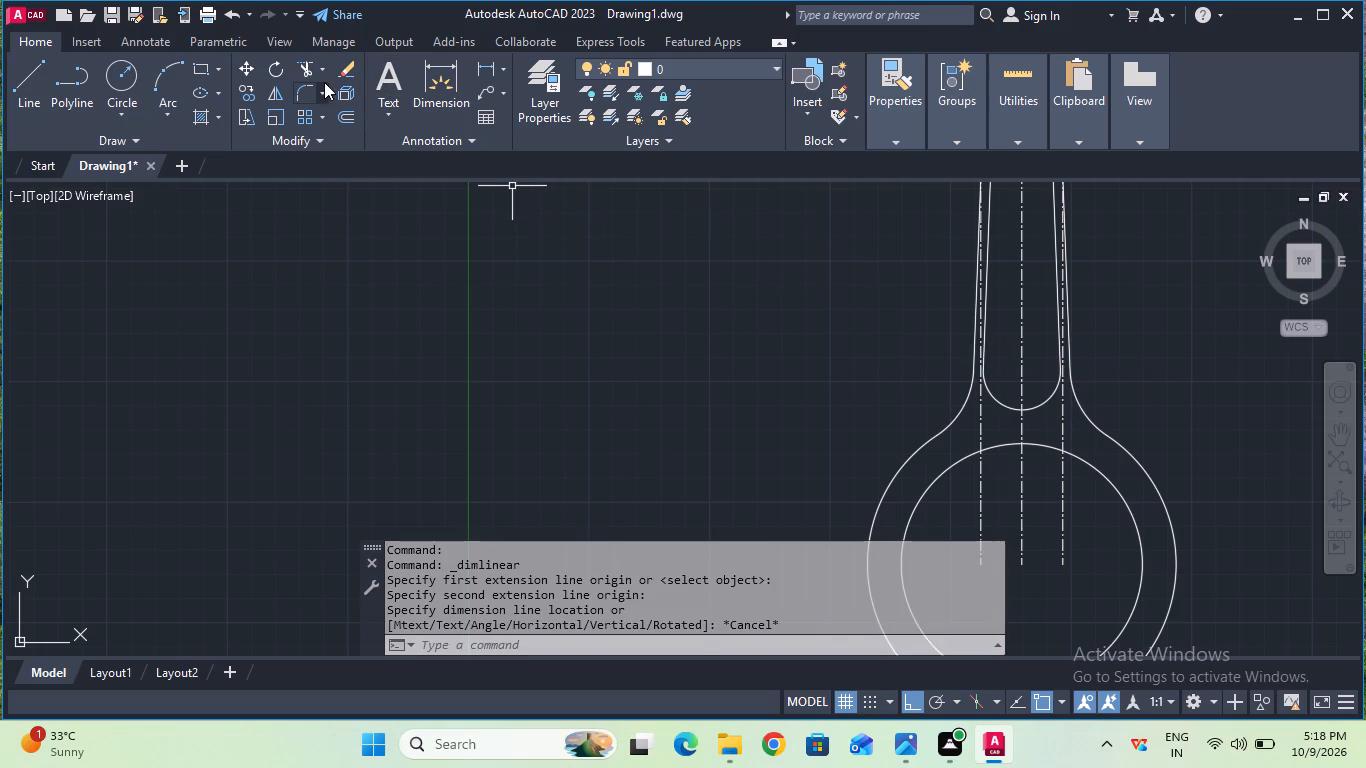
click(475, 75)
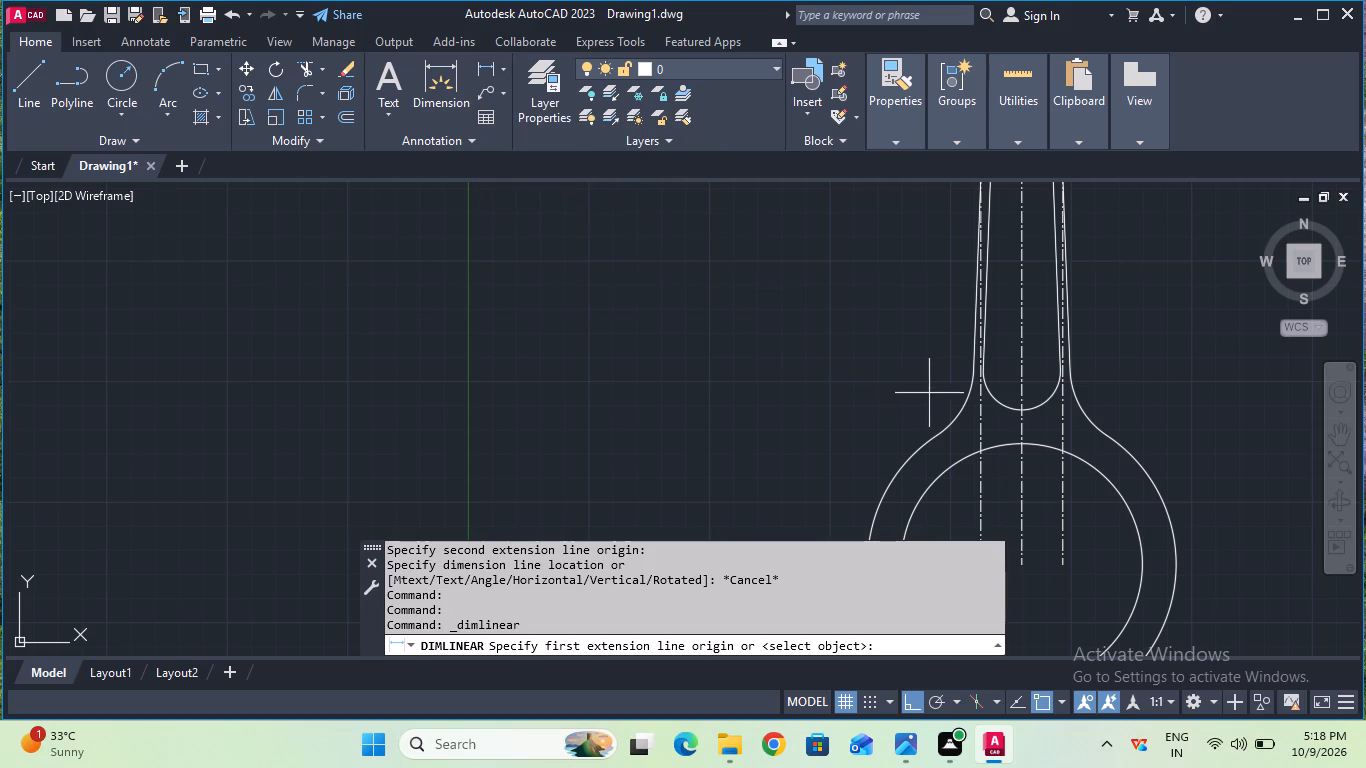
click(960, 409)
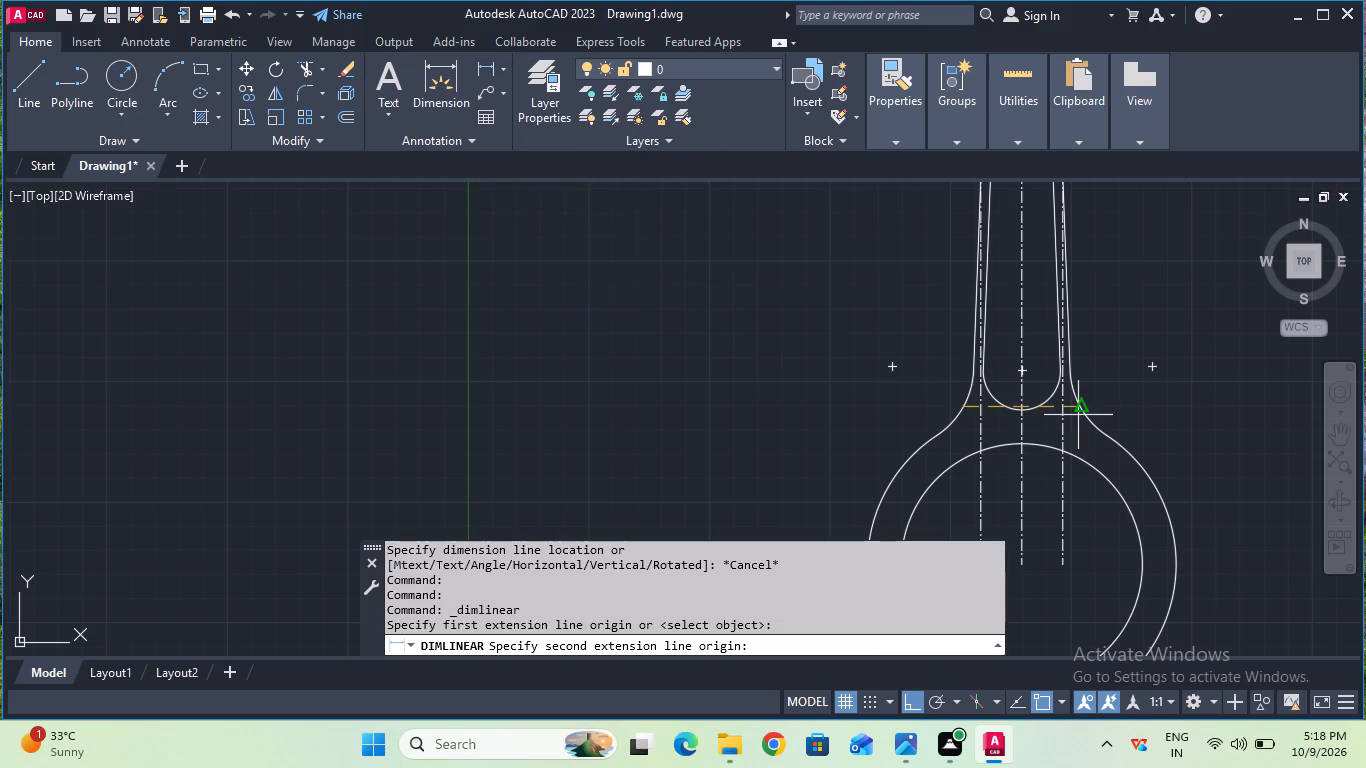
click(1079, 415)
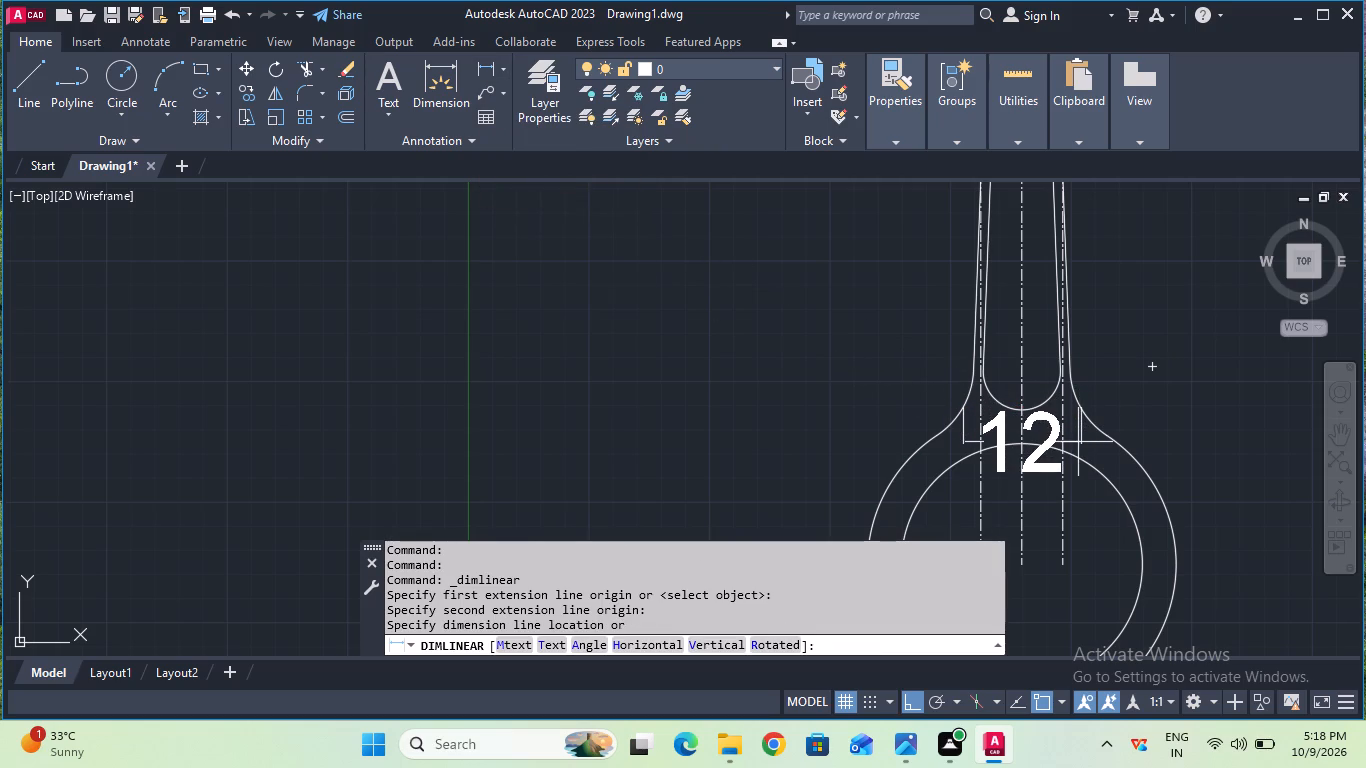
key(Escape)
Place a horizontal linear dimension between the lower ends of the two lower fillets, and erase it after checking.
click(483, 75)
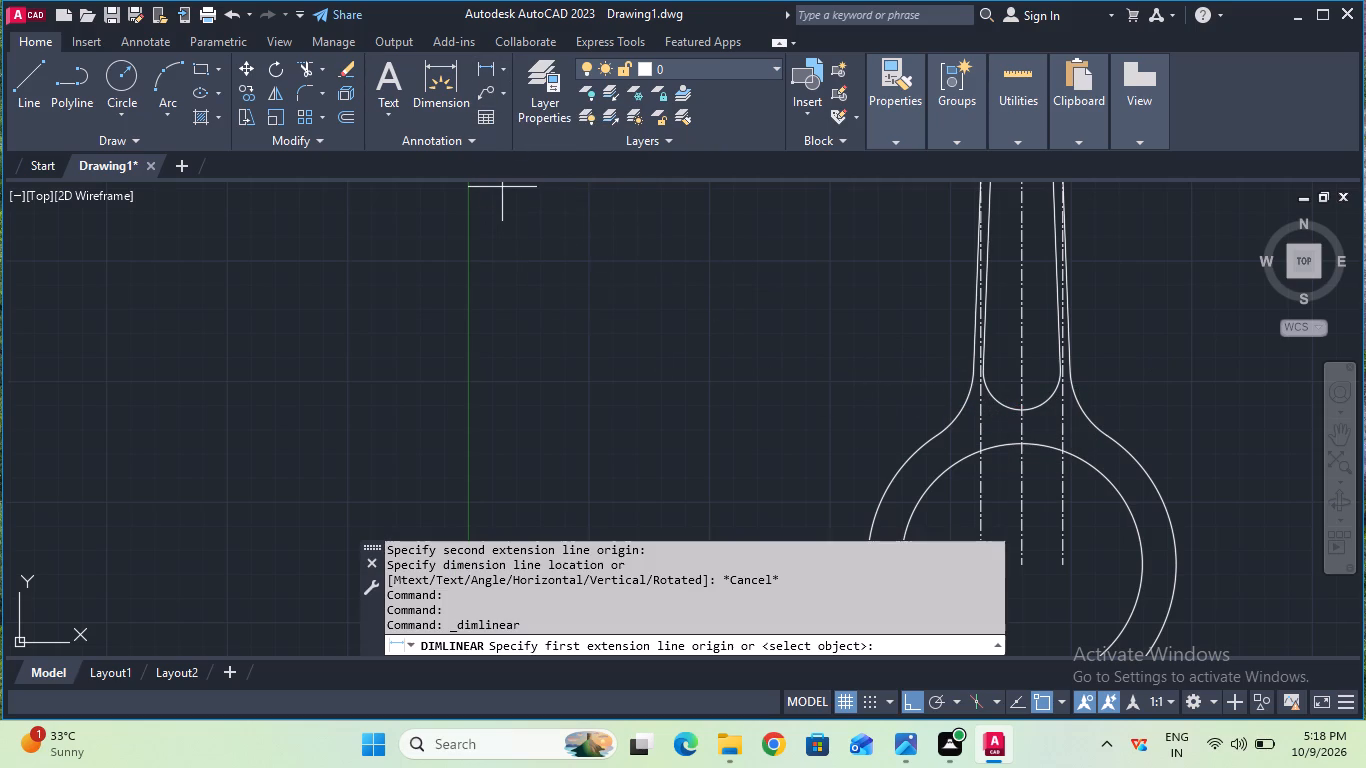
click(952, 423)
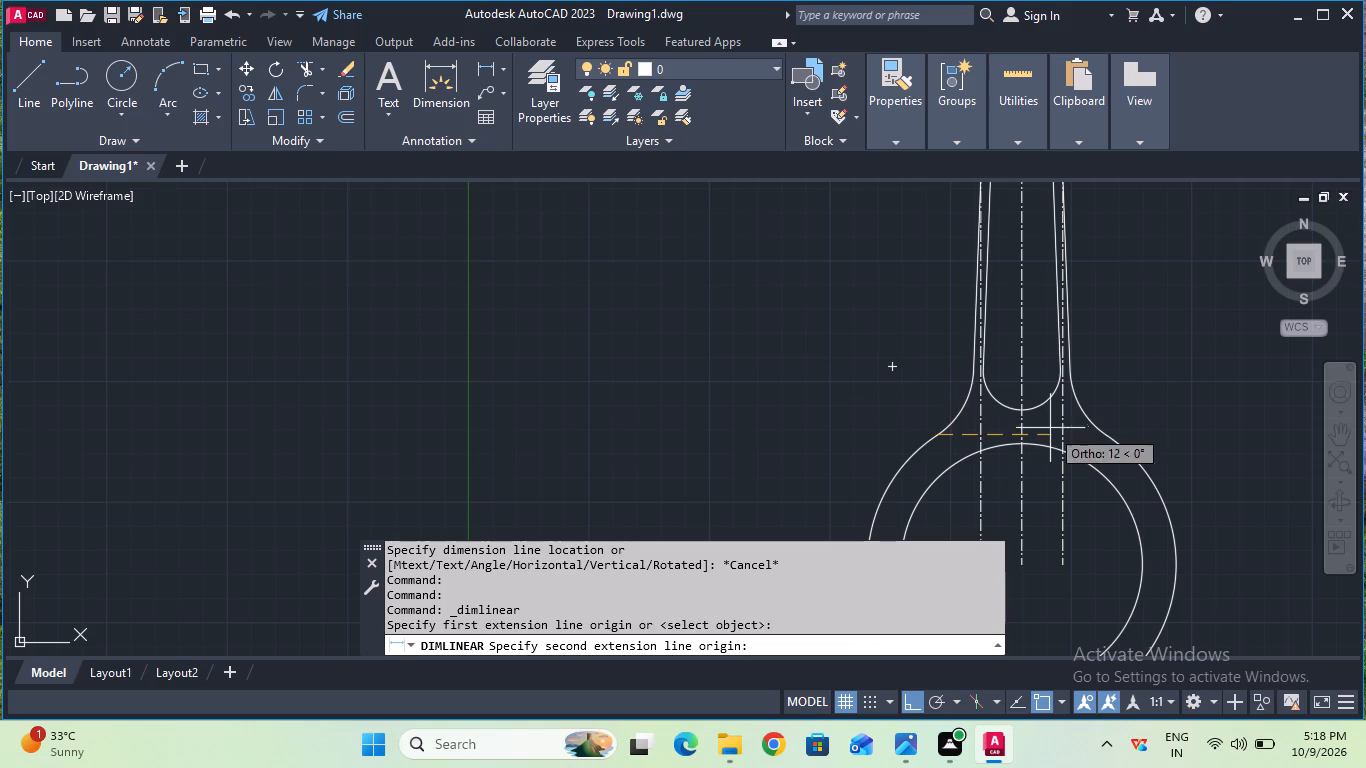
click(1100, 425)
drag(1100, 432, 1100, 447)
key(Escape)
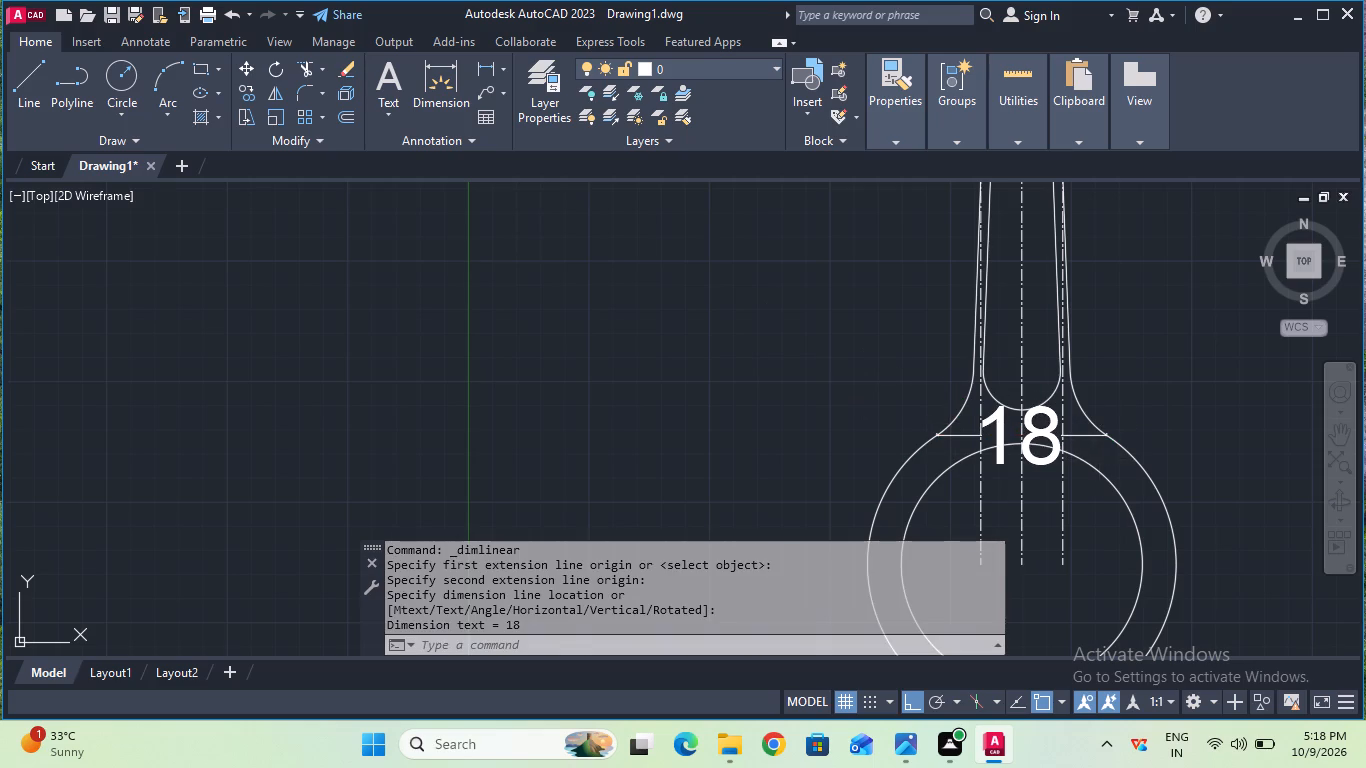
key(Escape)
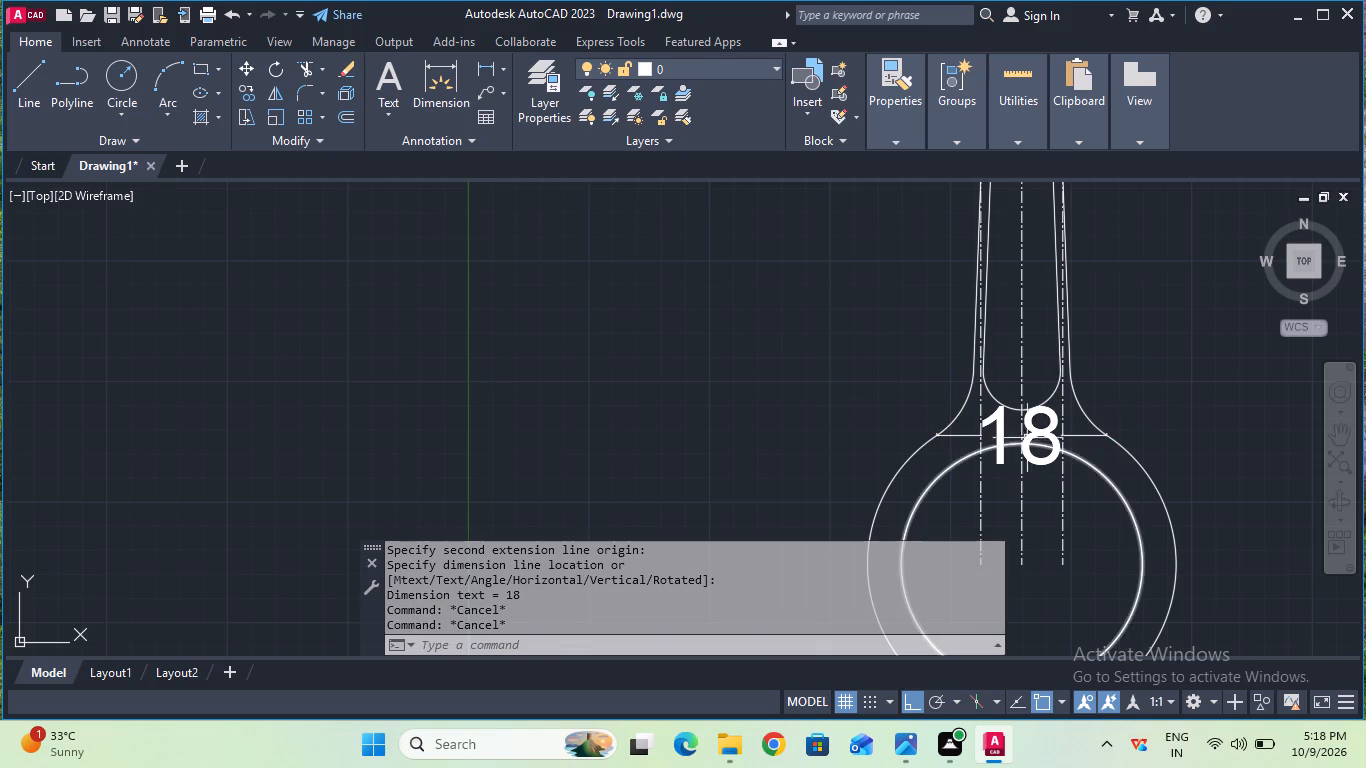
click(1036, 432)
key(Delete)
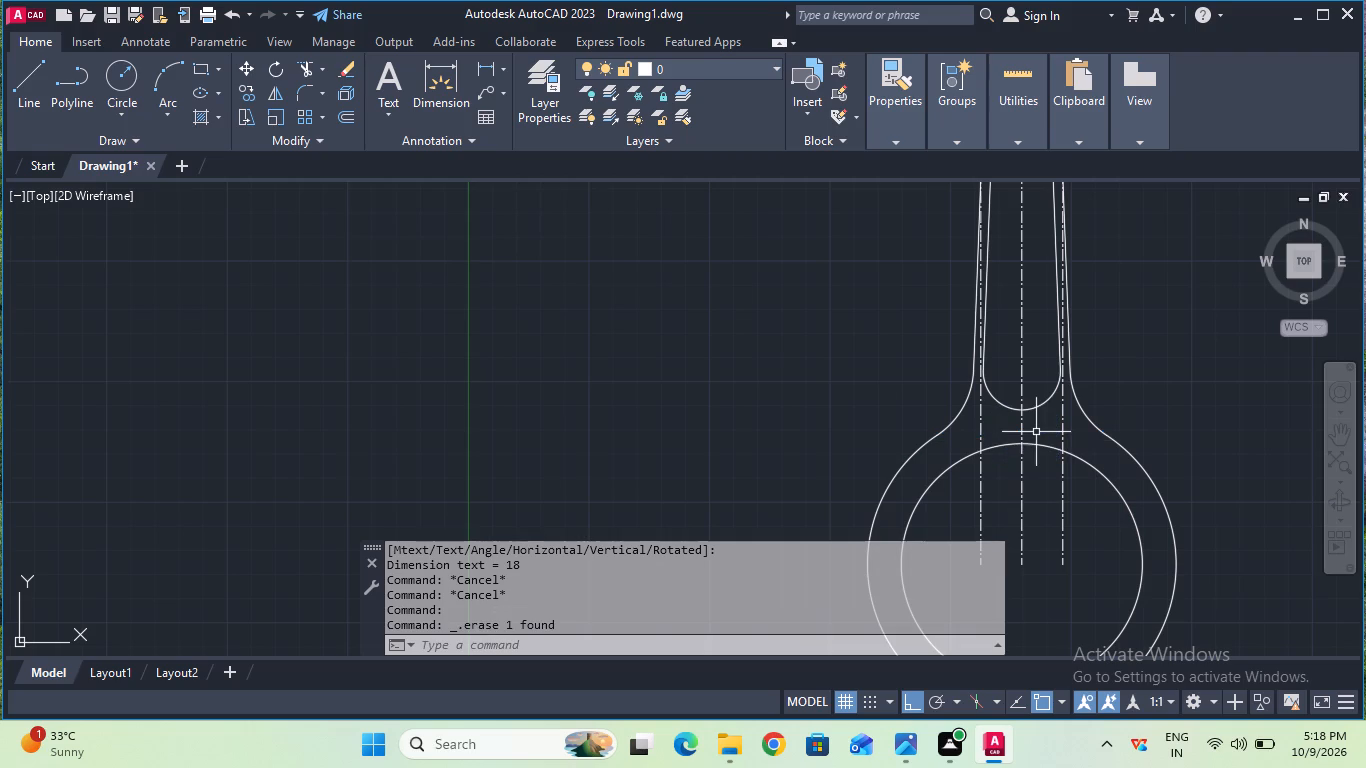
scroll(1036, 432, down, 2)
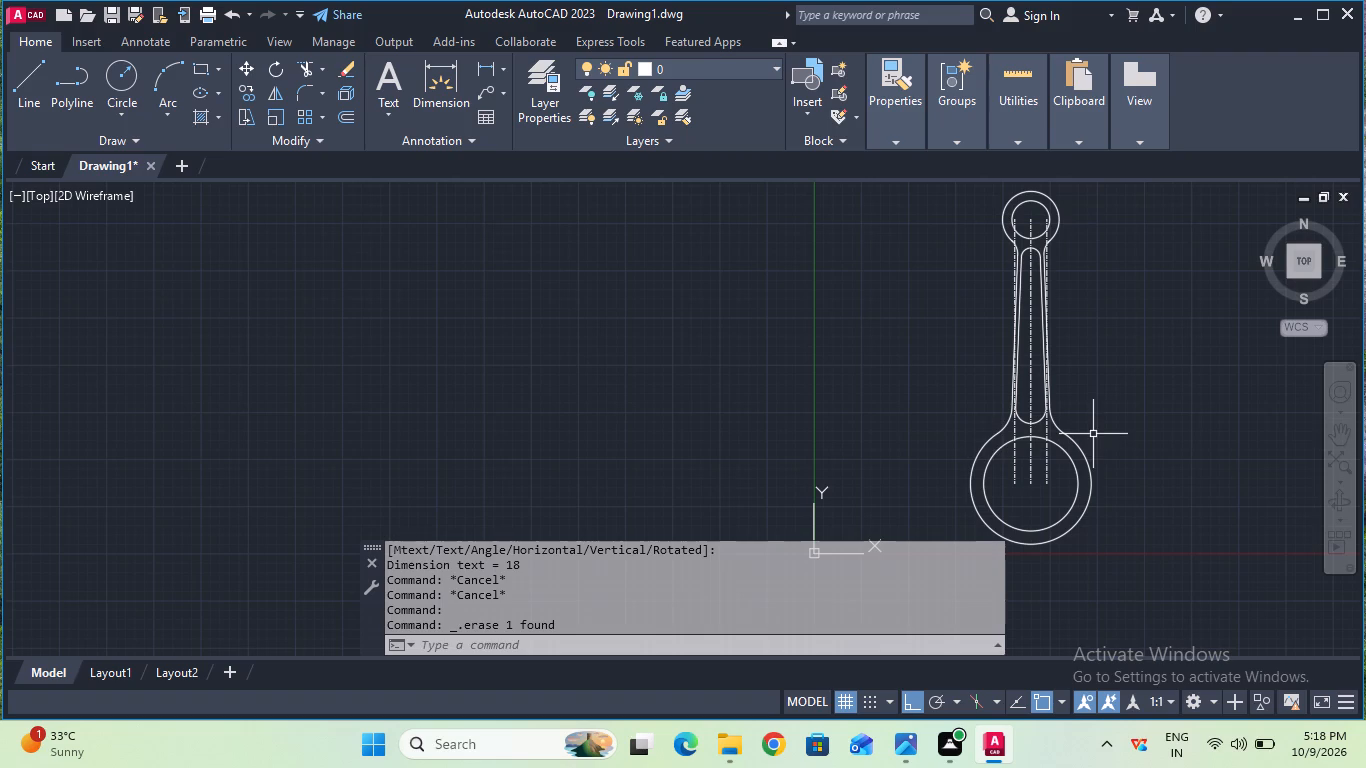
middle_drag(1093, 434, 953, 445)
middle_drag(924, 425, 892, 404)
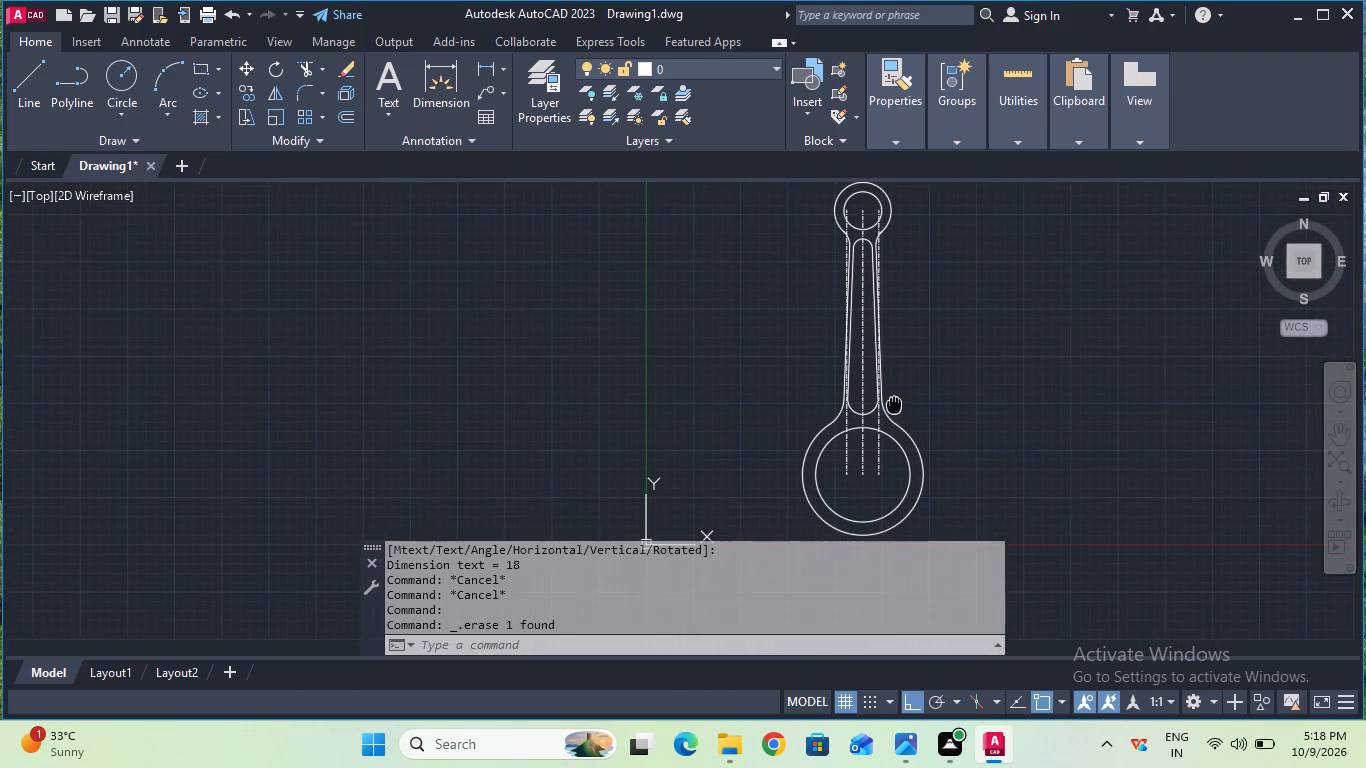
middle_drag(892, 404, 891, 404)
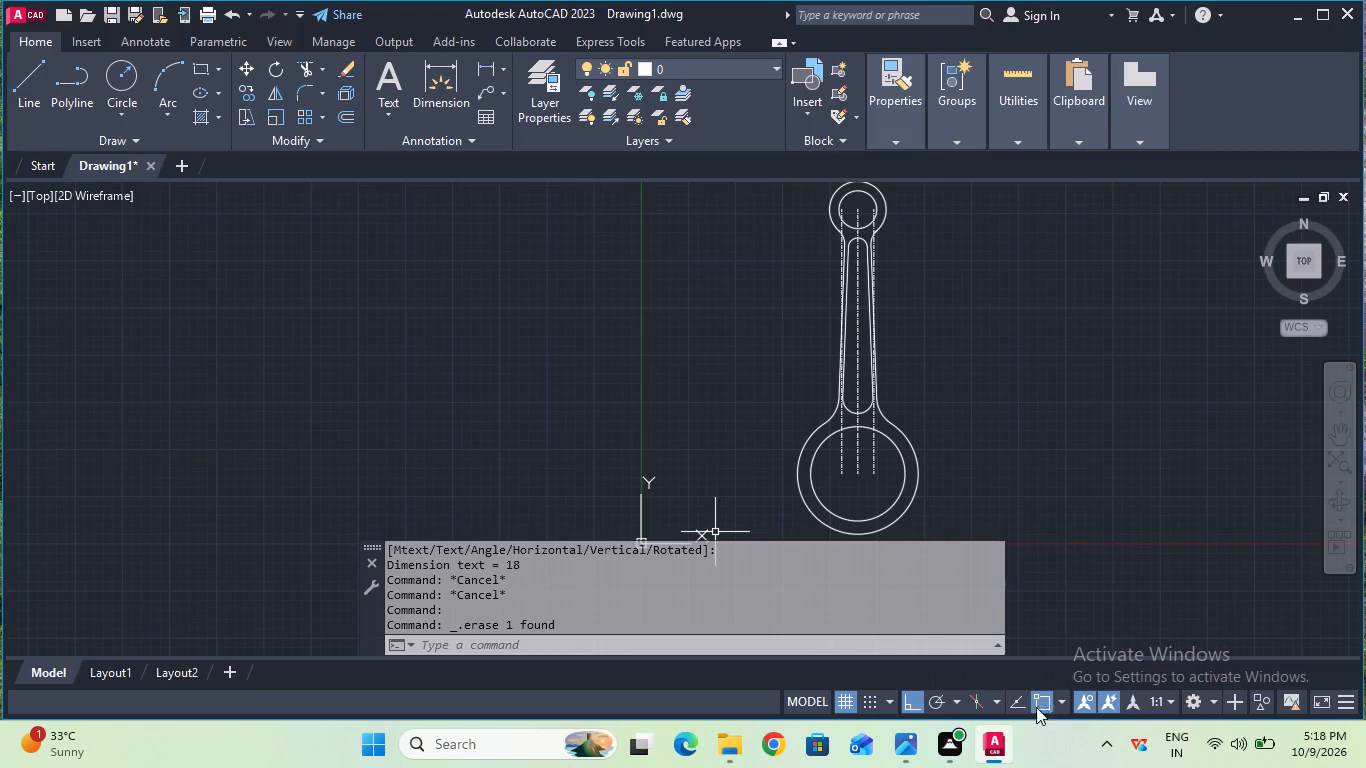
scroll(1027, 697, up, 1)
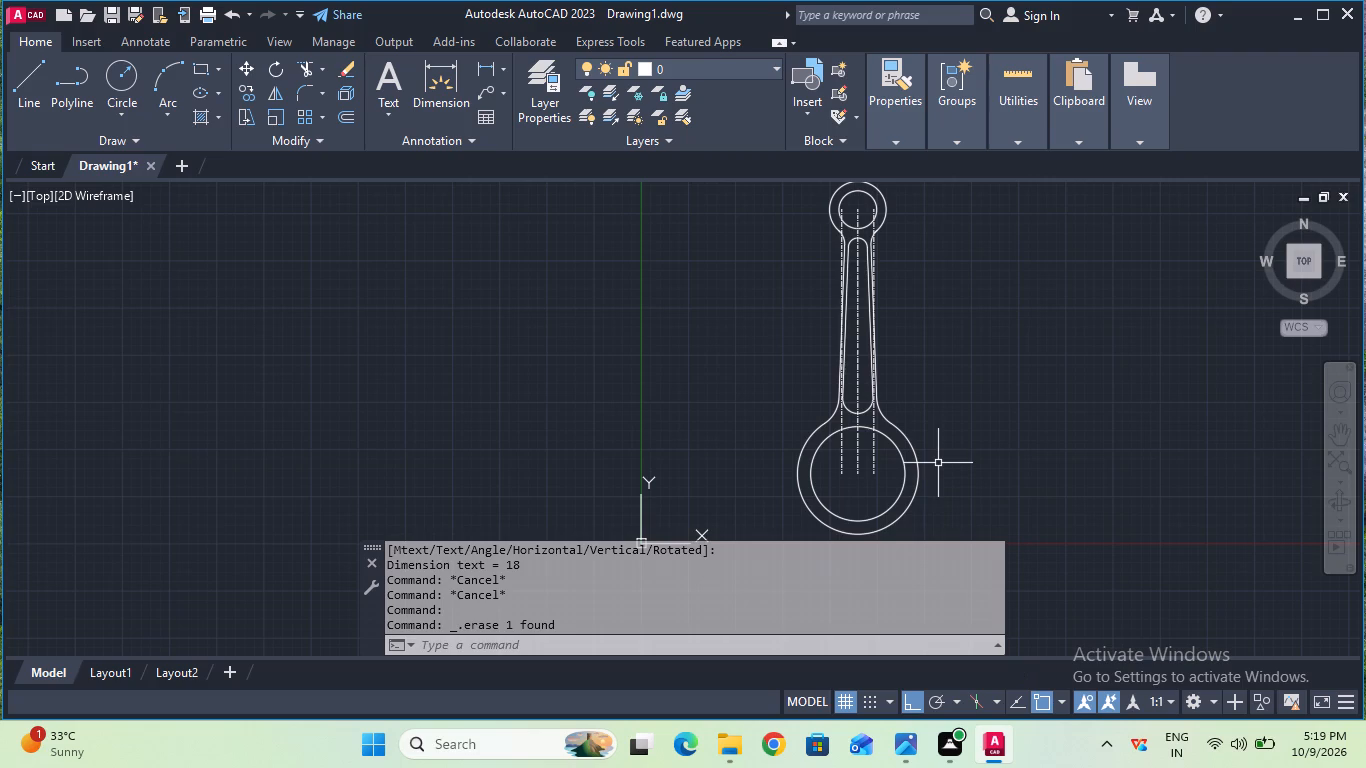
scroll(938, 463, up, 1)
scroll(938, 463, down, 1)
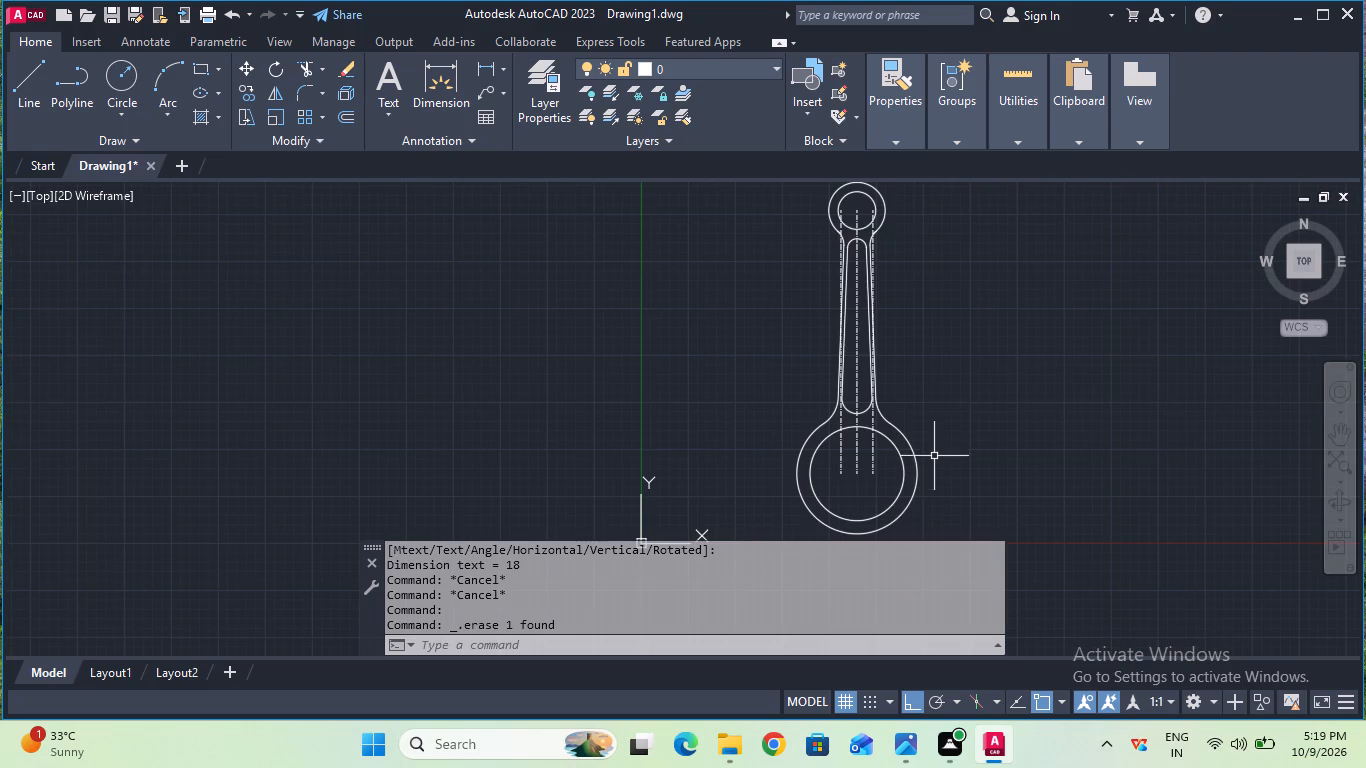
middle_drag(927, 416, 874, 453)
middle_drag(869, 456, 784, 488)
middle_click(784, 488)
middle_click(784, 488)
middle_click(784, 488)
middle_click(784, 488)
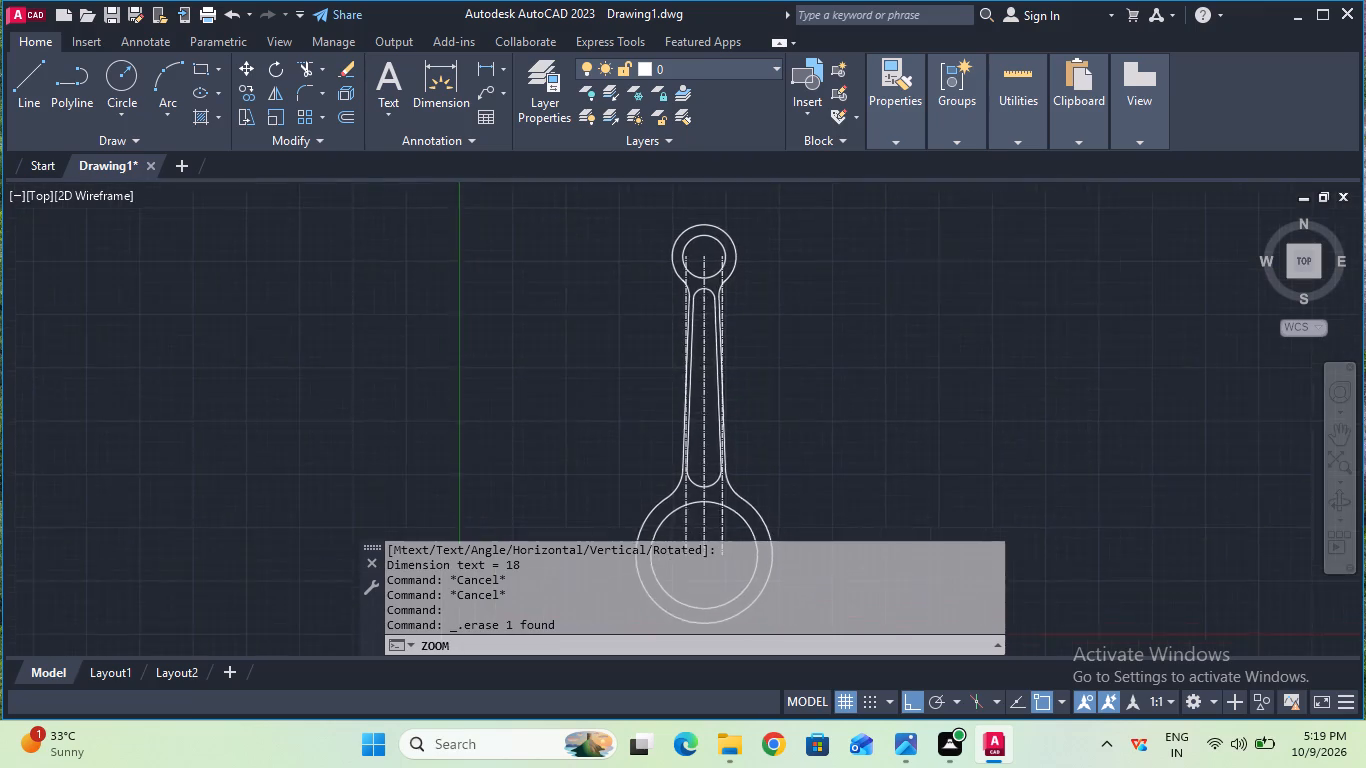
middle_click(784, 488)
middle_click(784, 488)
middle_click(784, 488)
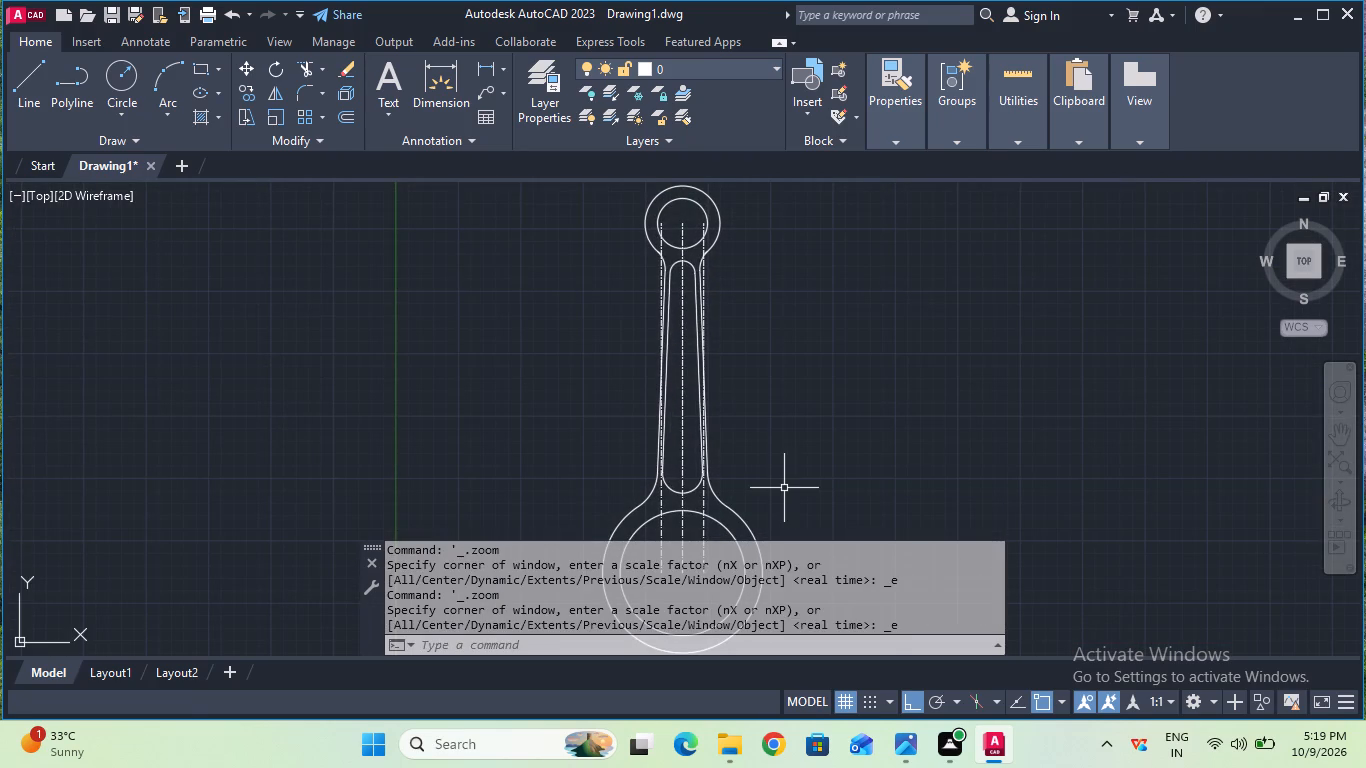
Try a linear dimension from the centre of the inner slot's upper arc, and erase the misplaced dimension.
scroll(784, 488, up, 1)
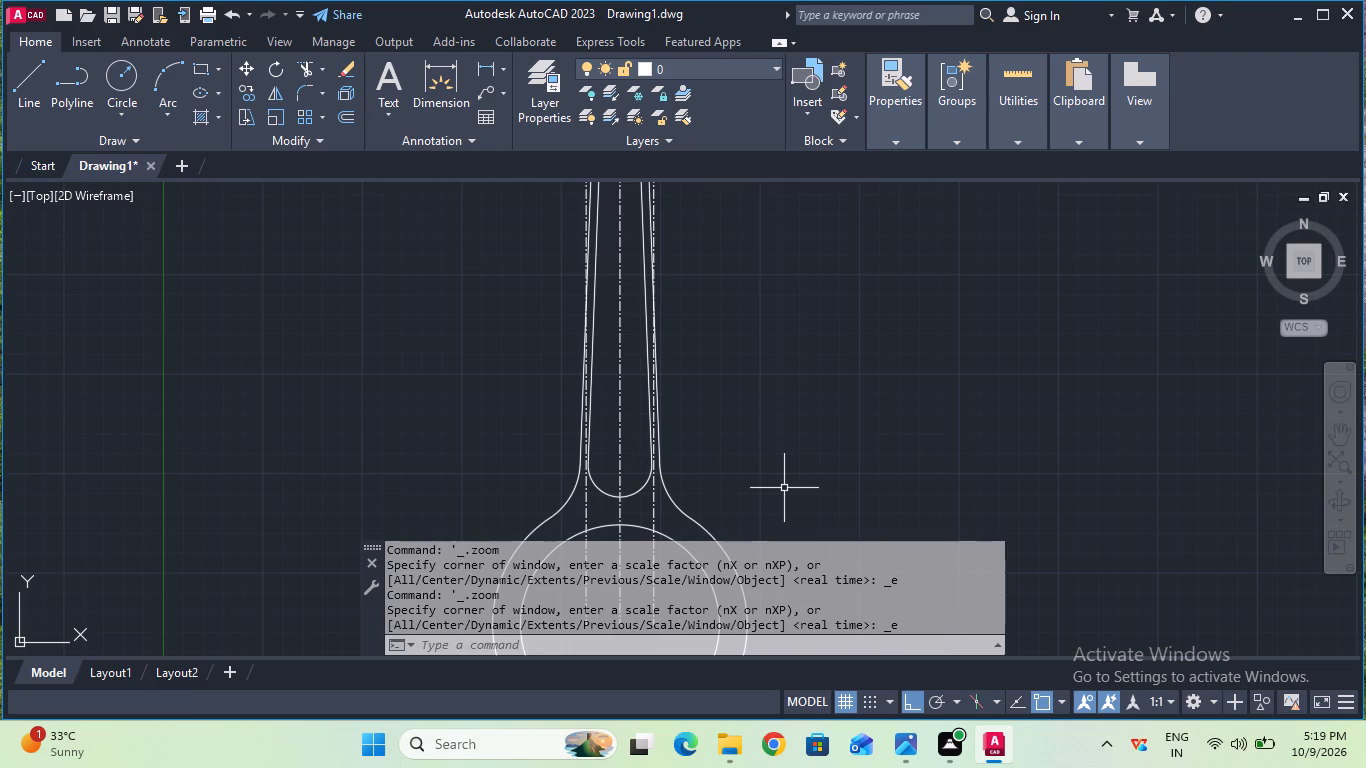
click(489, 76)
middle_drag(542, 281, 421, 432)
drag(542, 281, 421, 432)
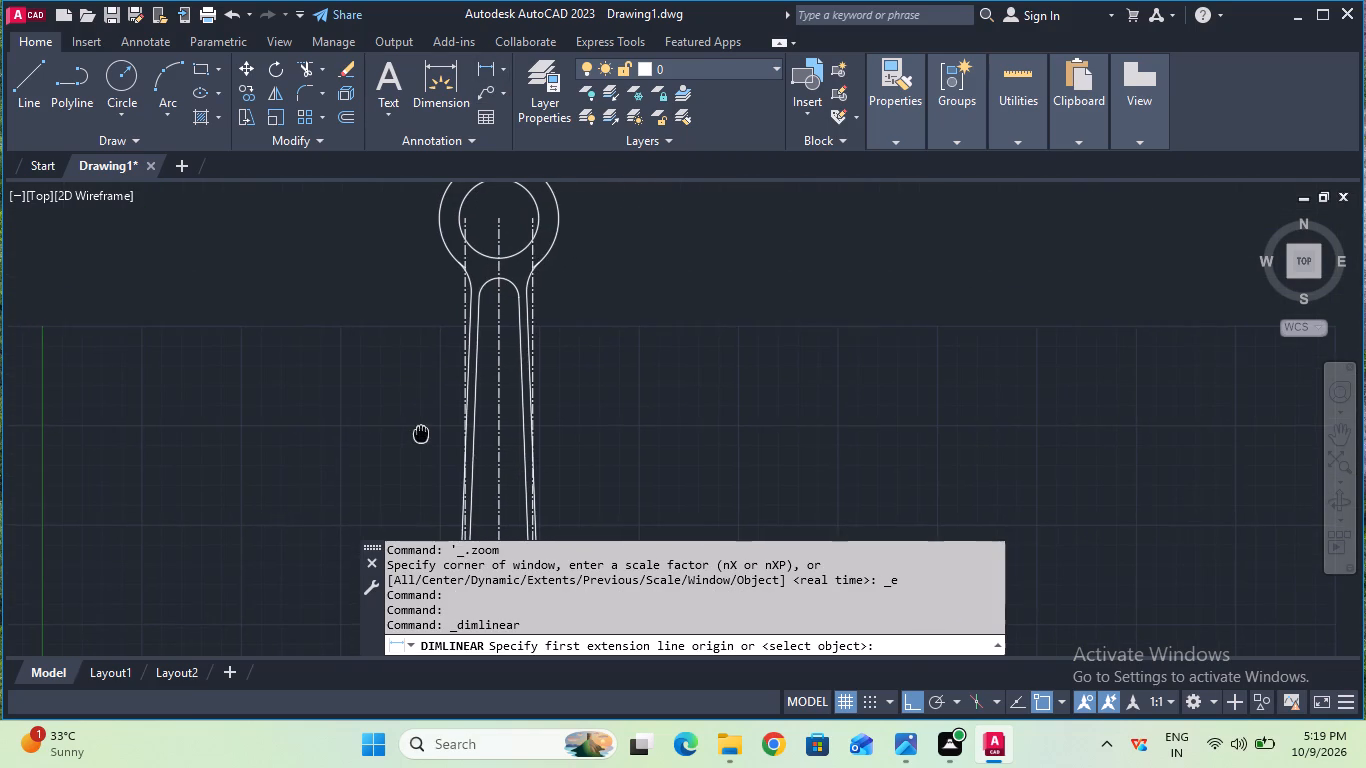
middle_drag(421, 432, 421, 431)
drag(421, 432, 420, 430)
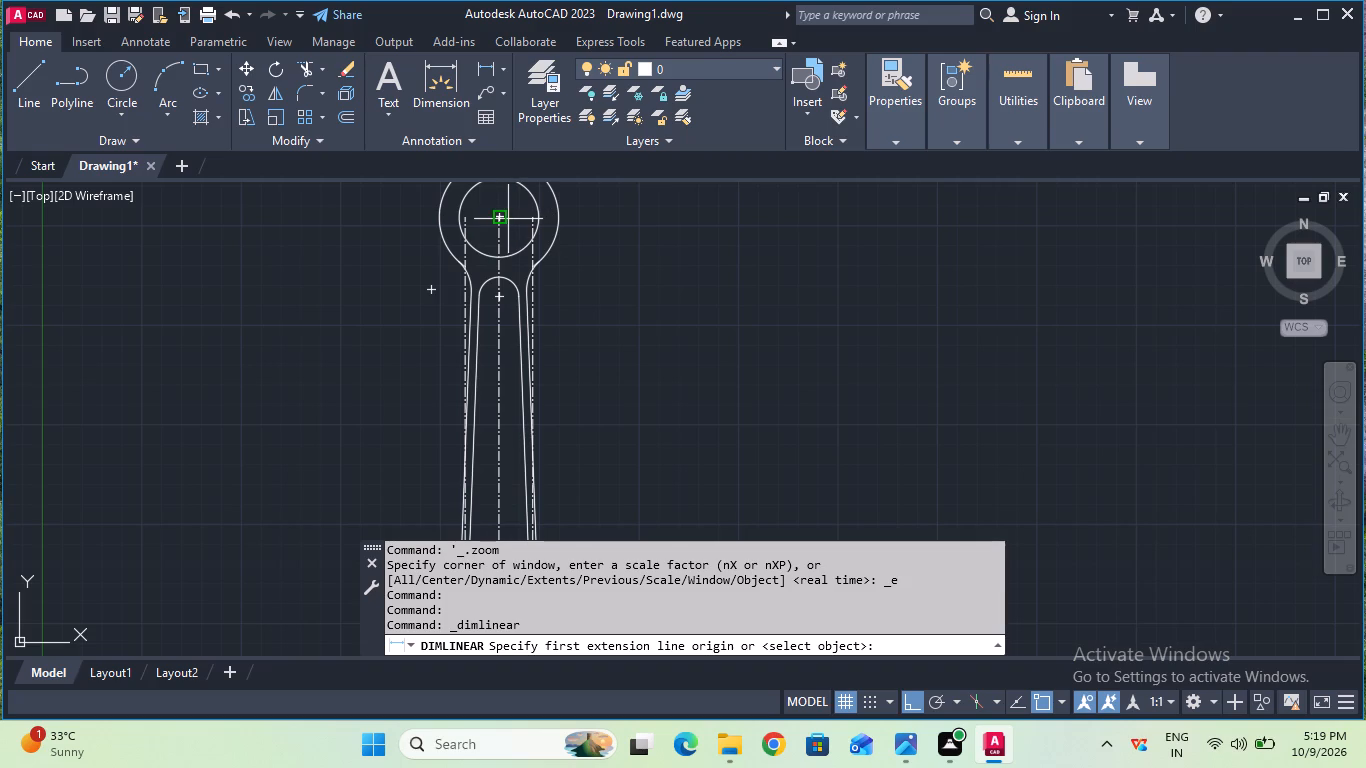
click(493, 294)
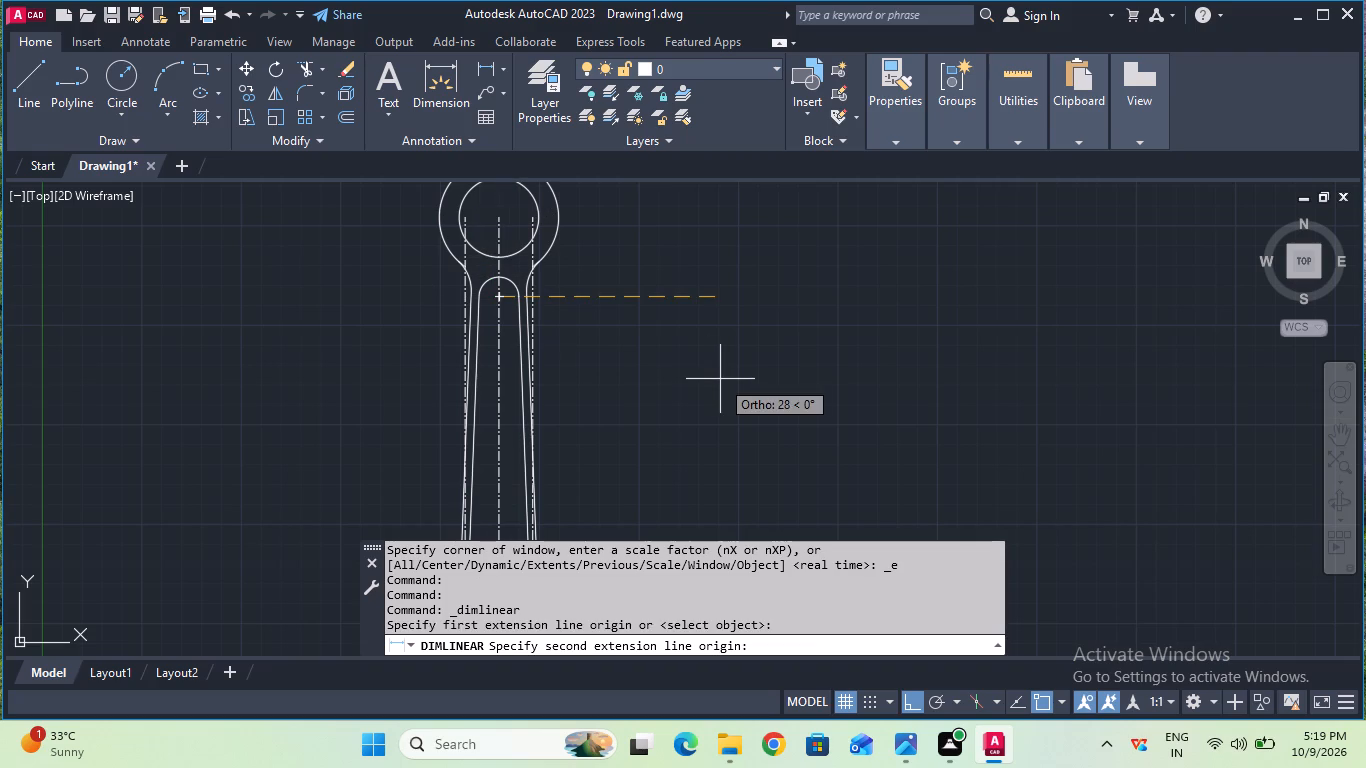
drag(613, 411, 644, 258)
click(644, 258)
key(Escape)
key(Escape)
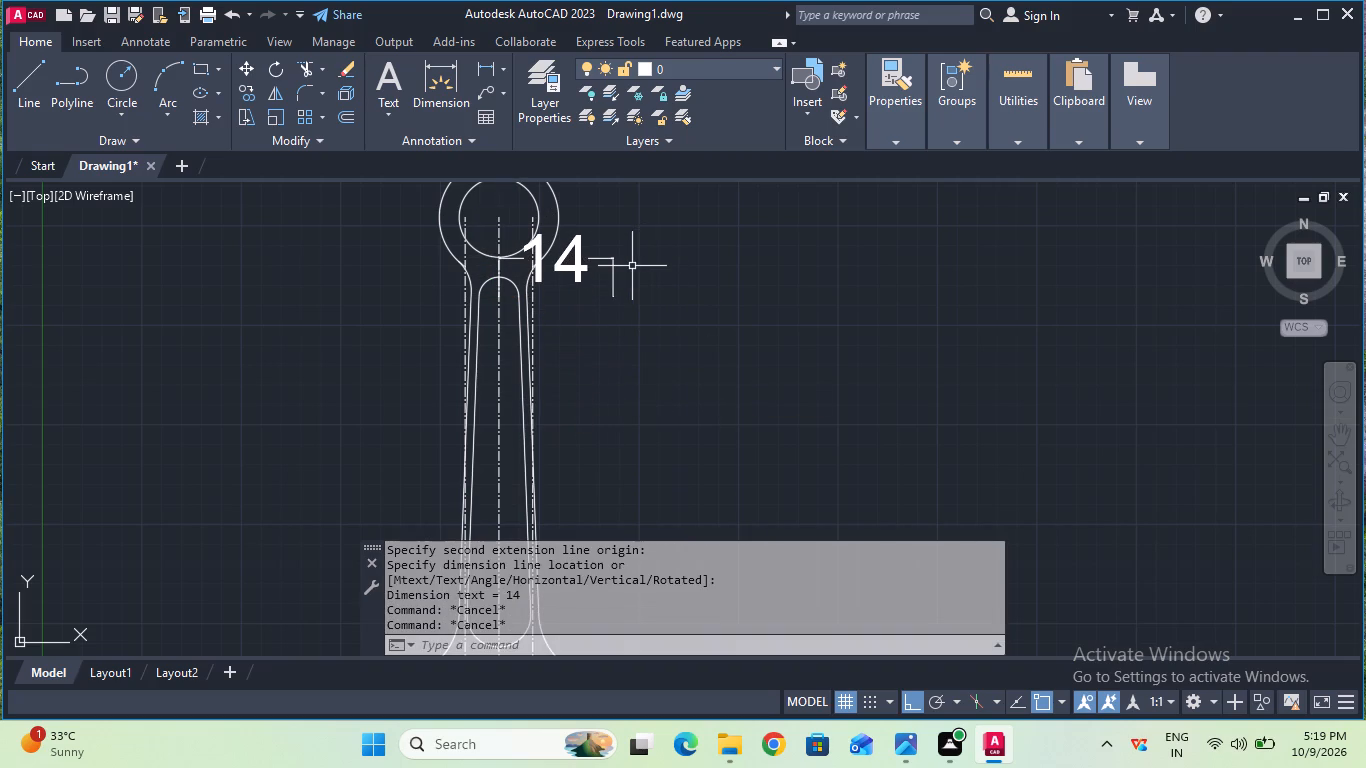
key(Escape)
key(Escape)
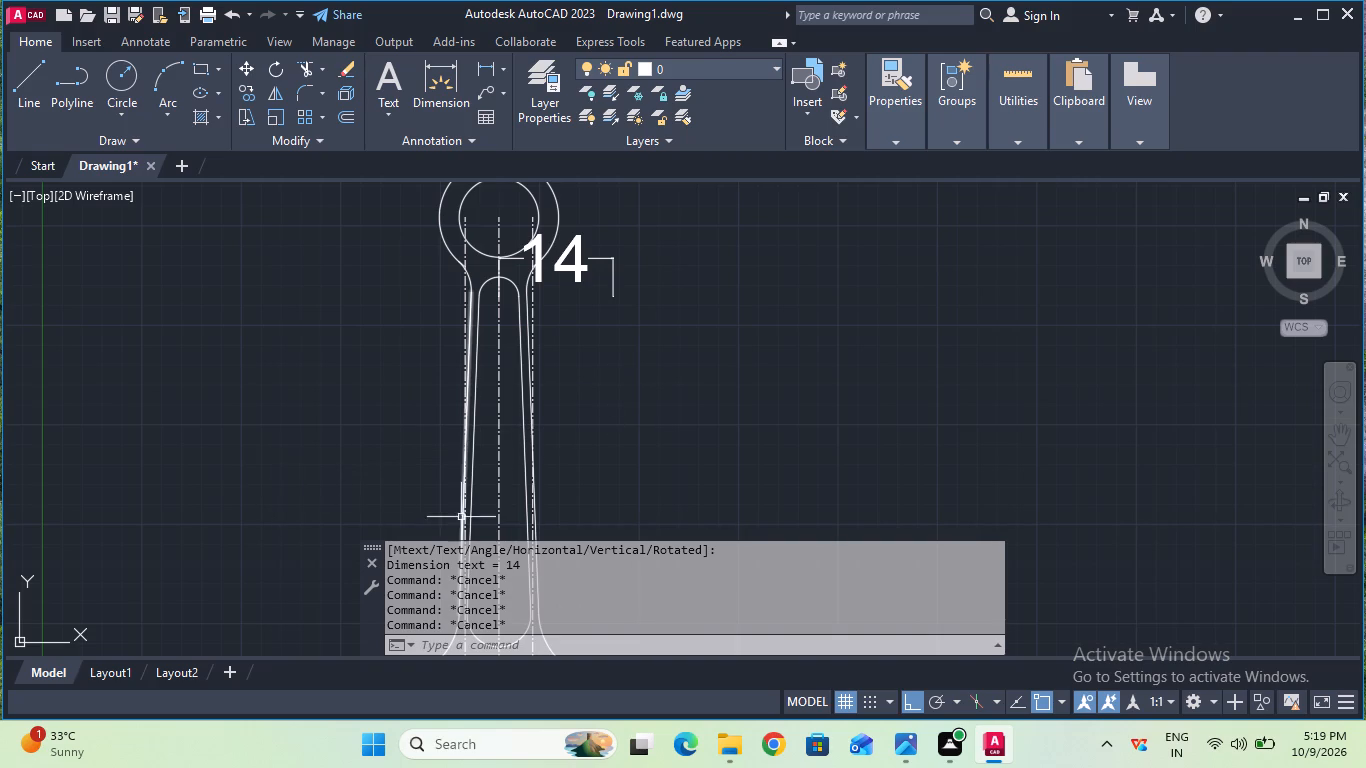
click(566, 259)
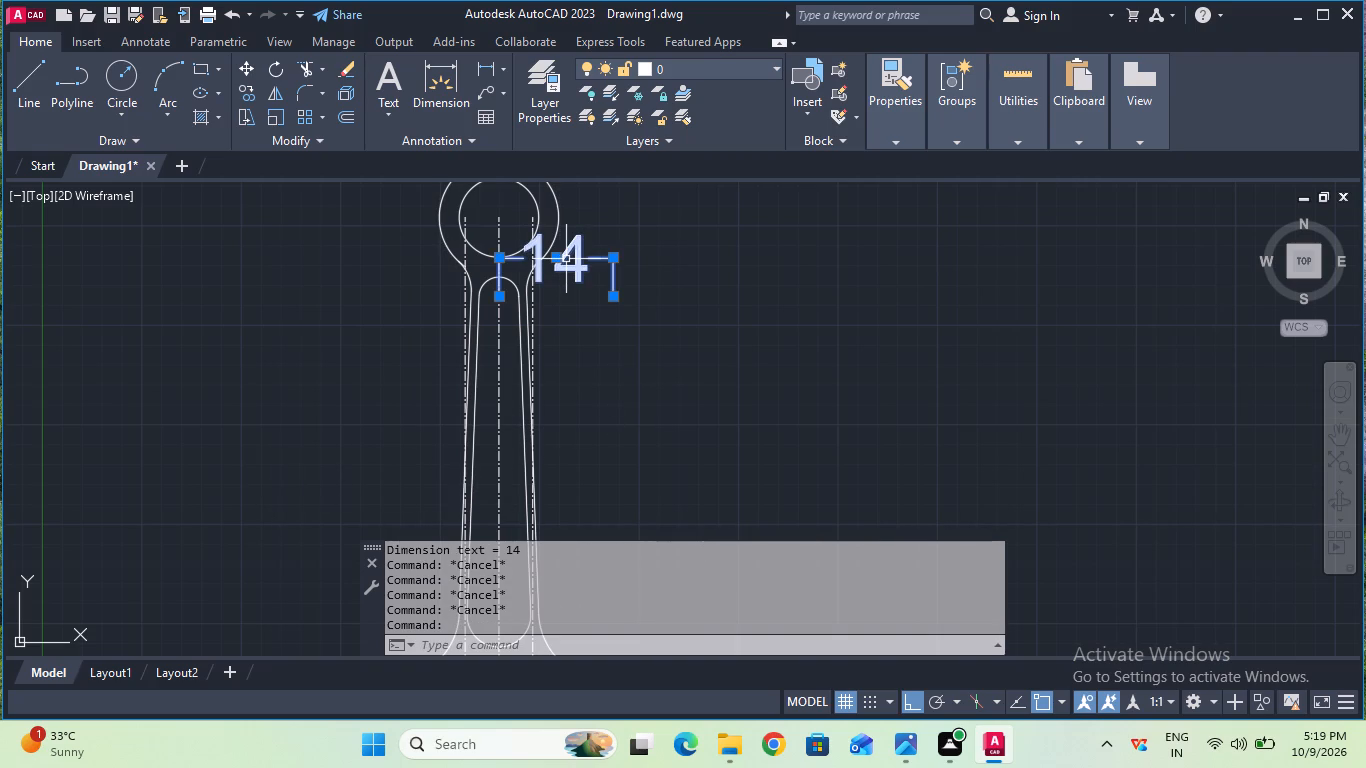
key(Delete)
Add a vertical linear dimension between the centres of the inner slot's upper and lower arcs, offset to the right of the part.
scroll(570, 287, down, 2)
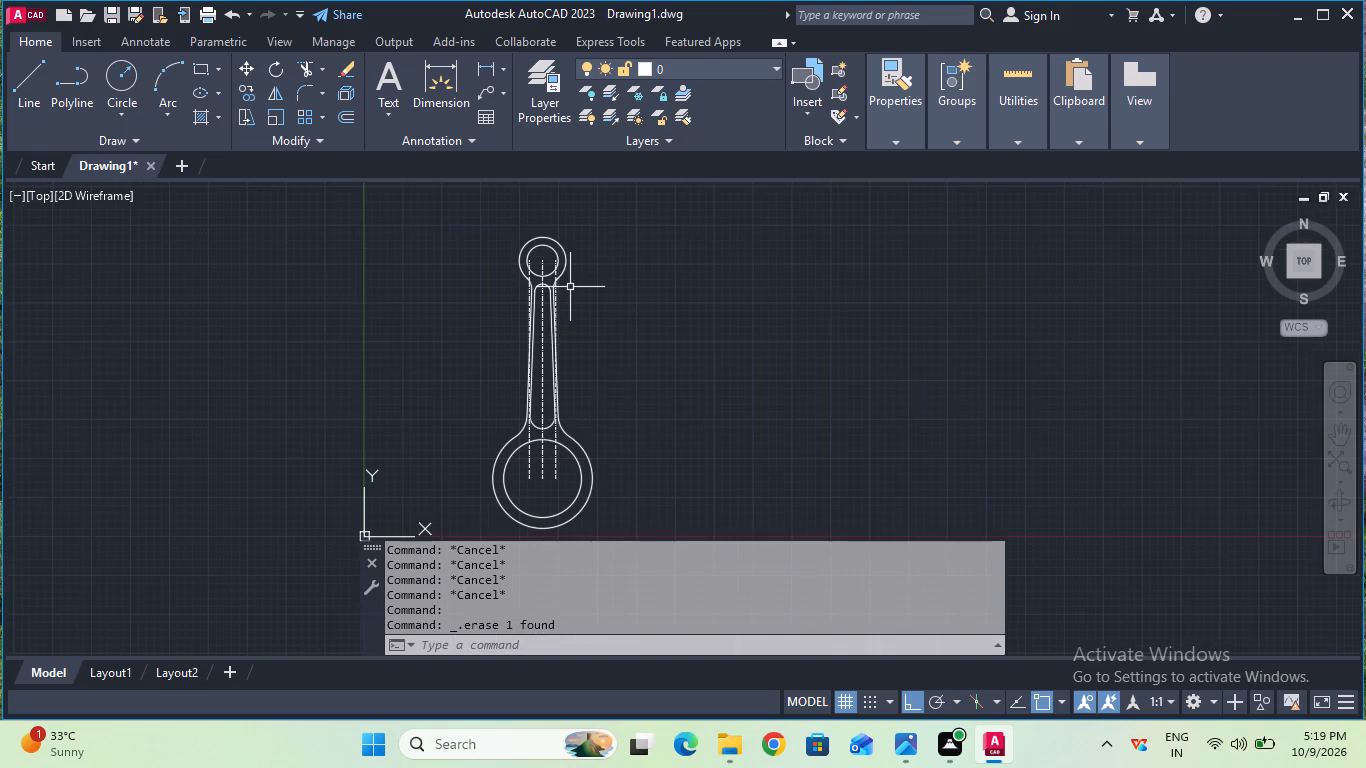
click(489, 72)
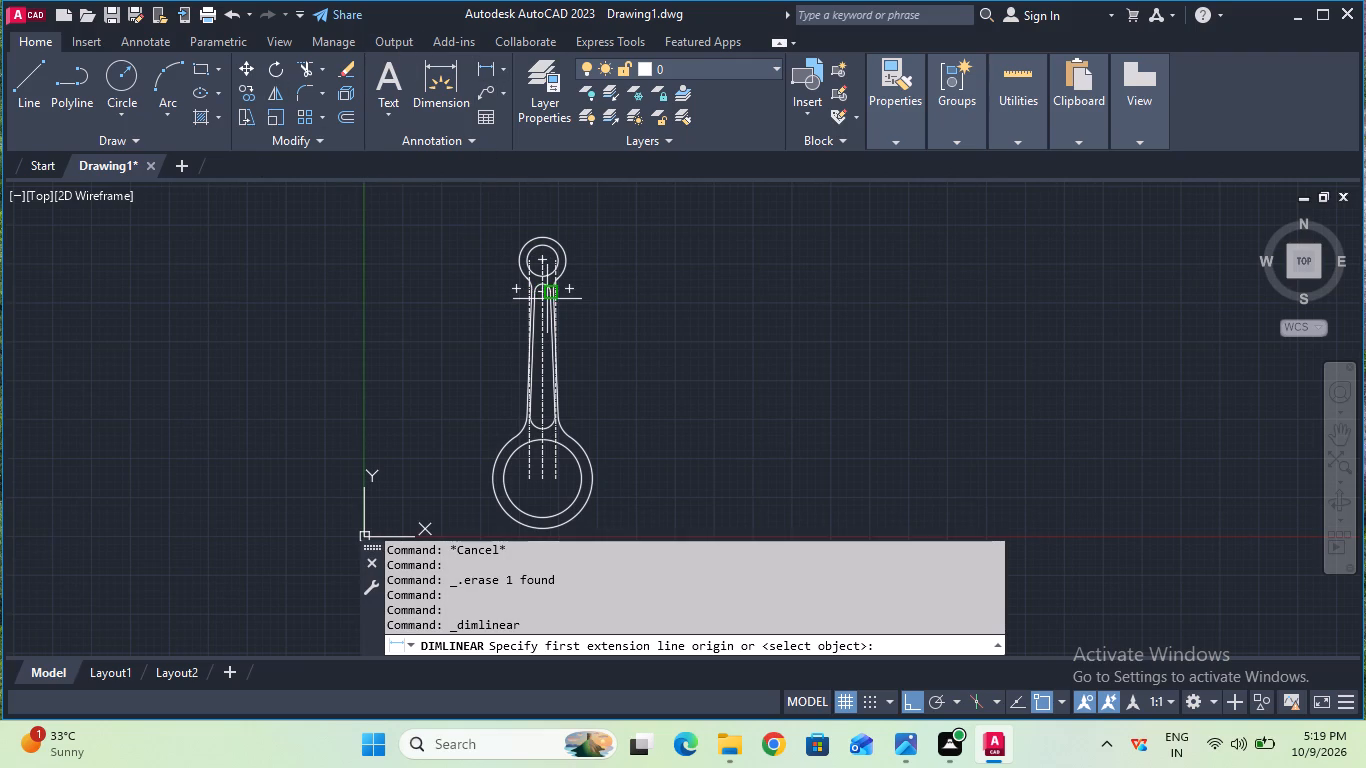
click(541, 291)
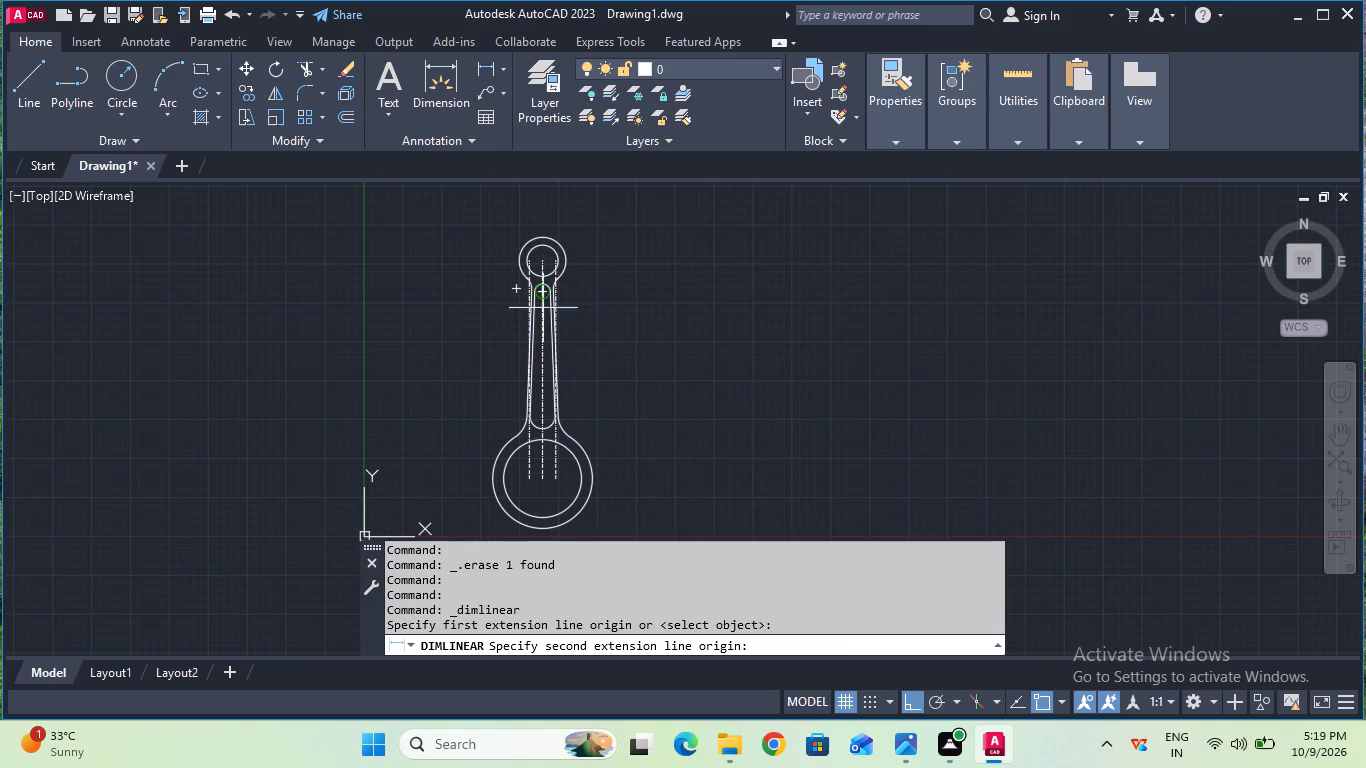
click(544, 417)
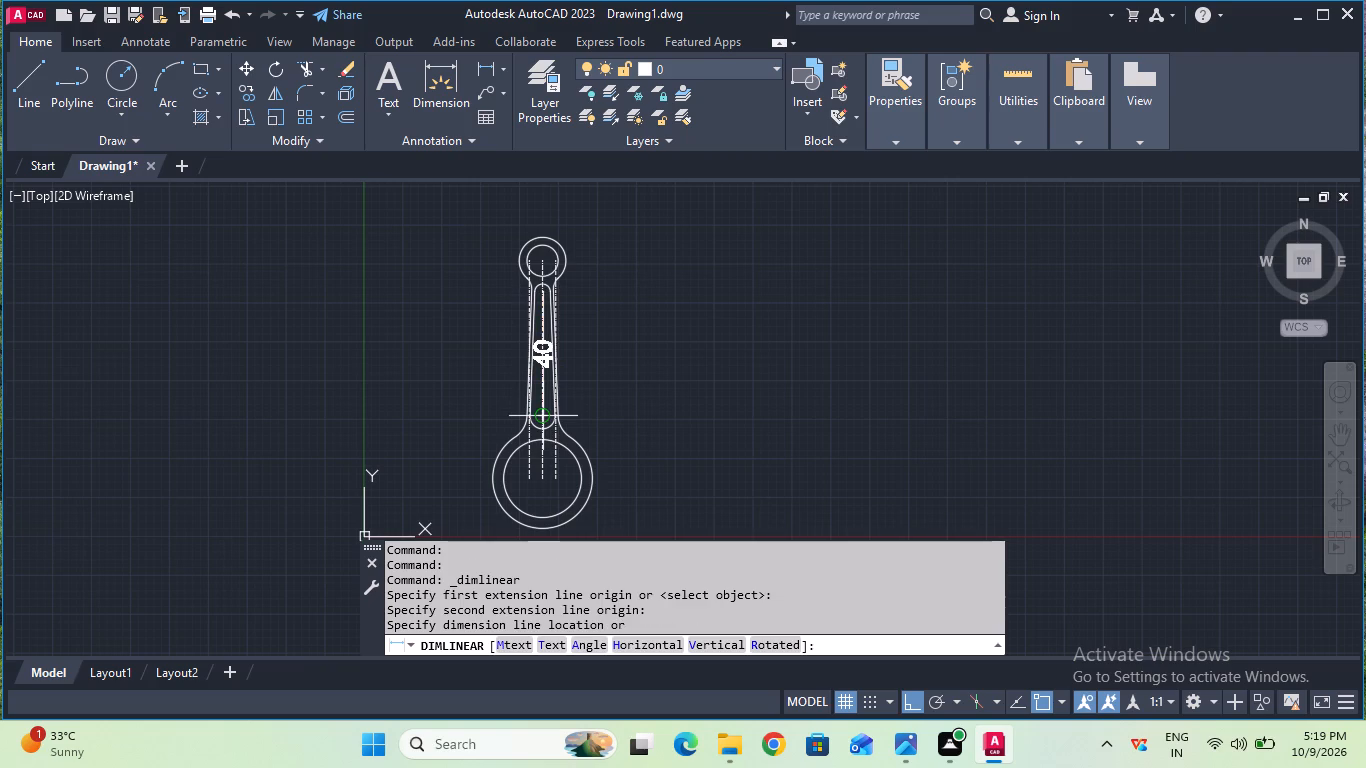
click(614, 415)
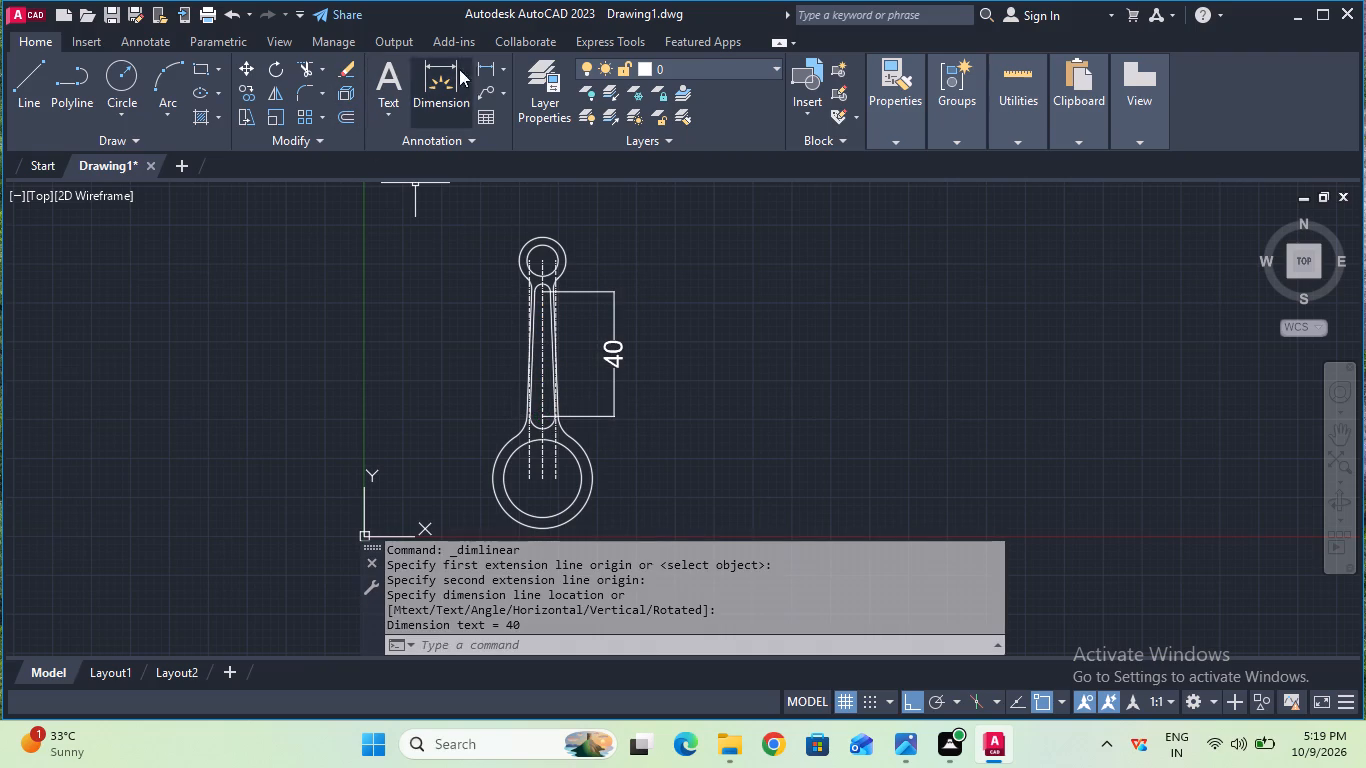
Add a vertical linear dimension from the centre of the slot's lower arc to the centre of the lower circles.
click(487, 71)
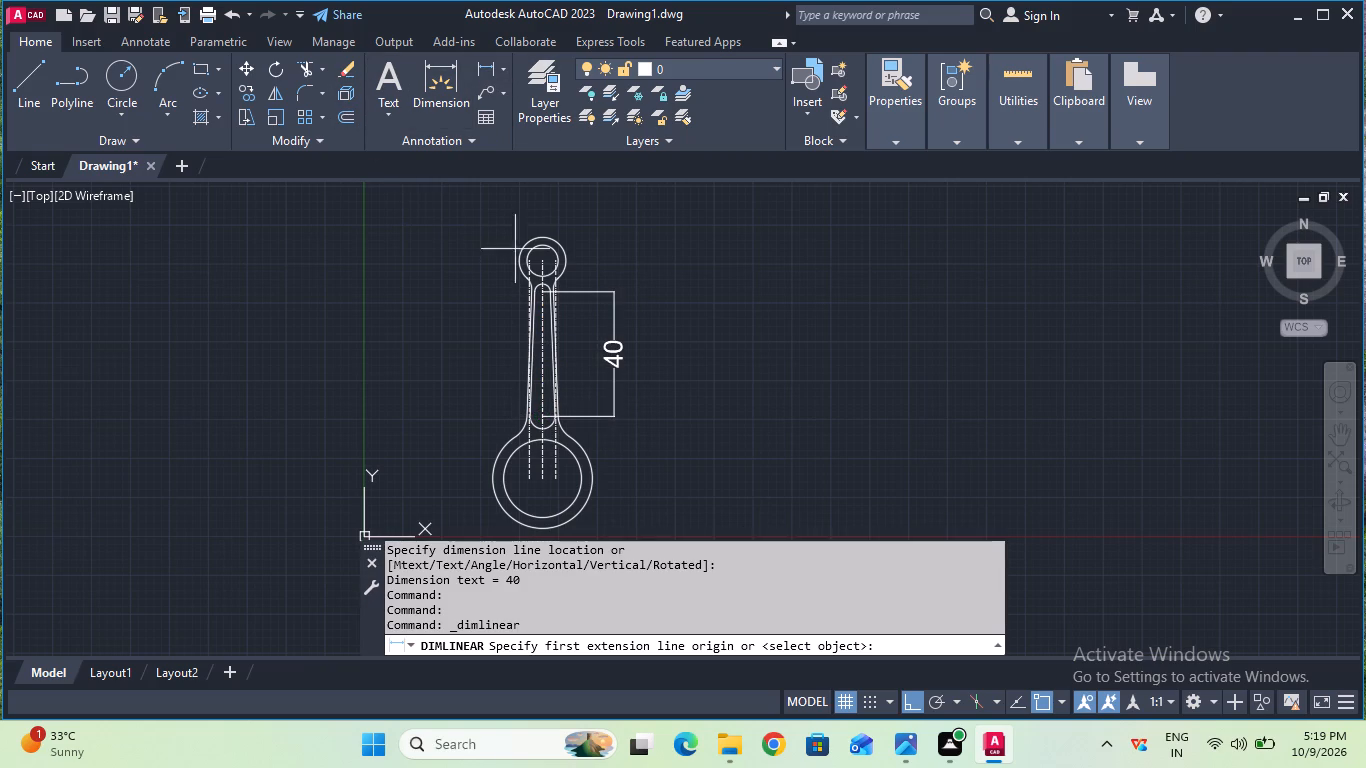
click(538, 422)
click(541, 485)
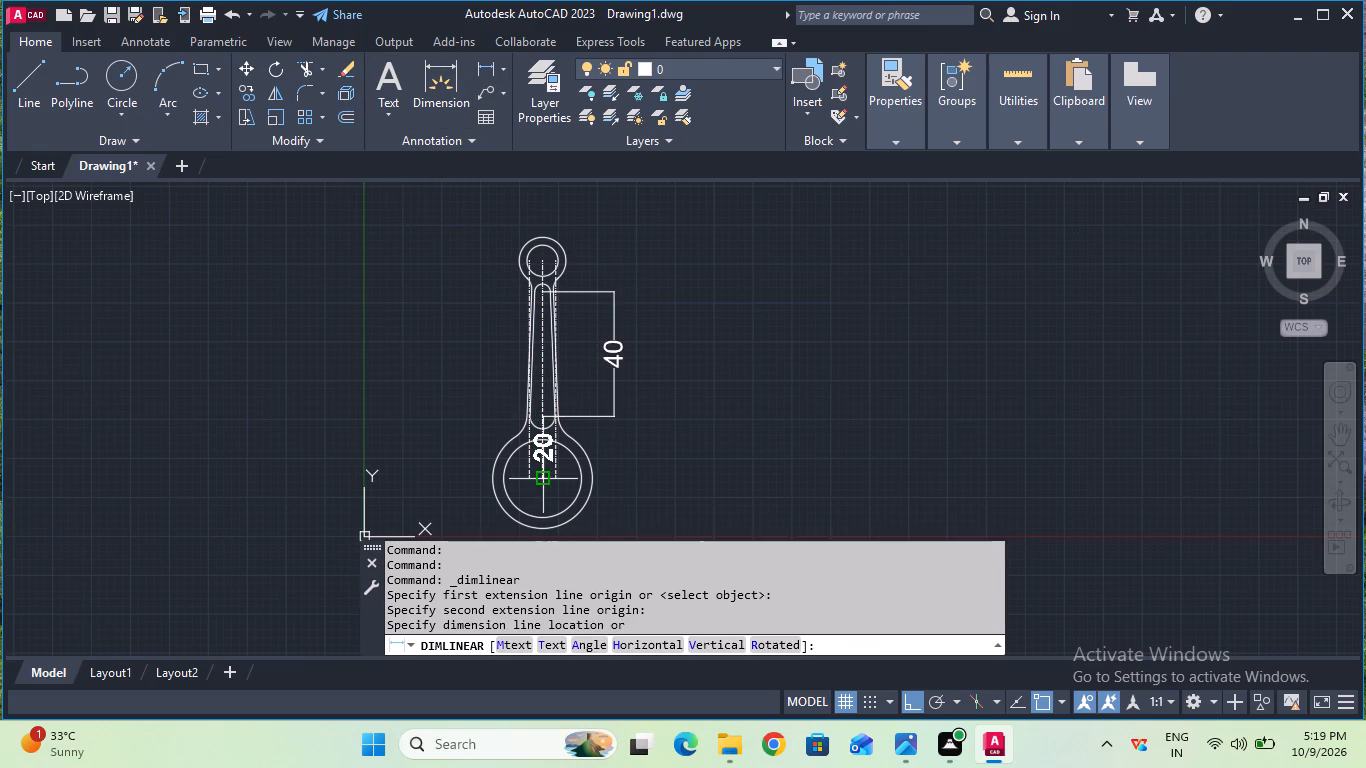
click(628, 489)
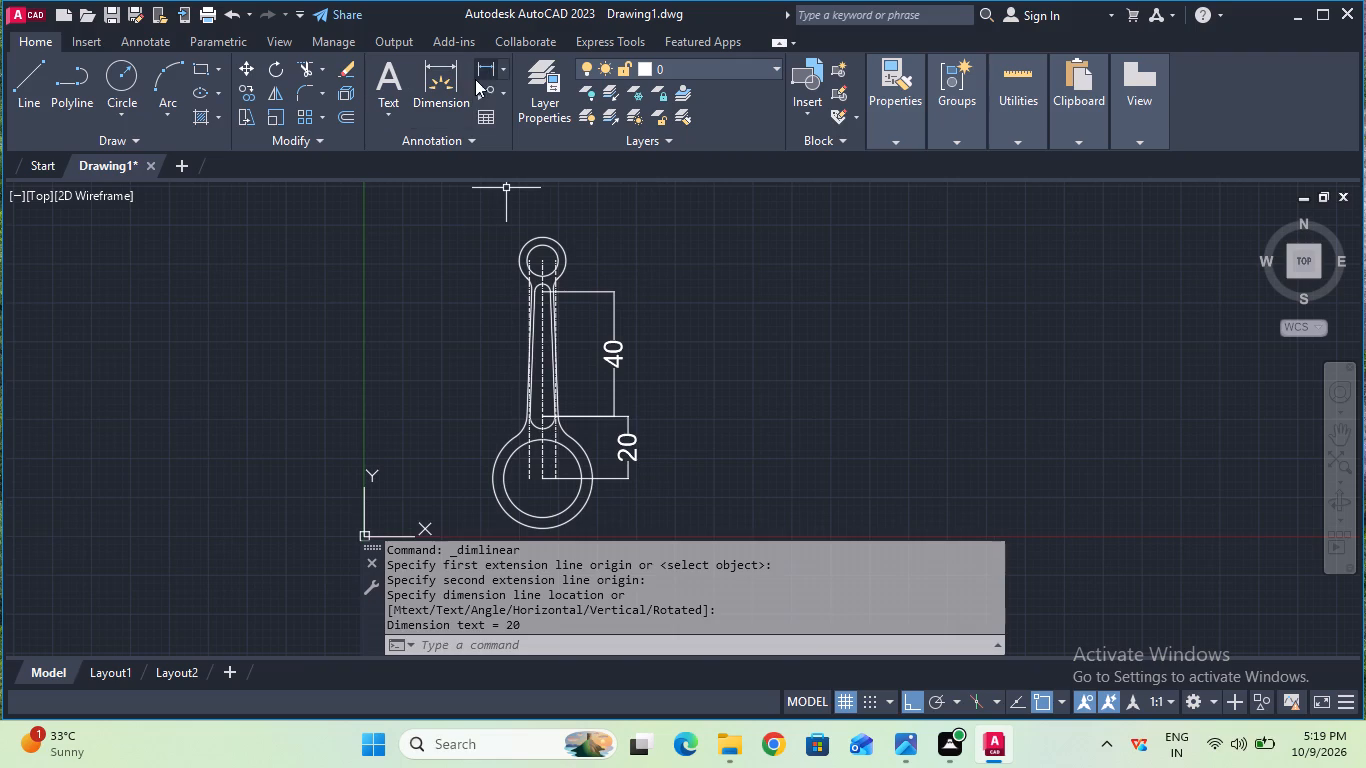
Add an overall vertical linear dimension between the centres of the upper and lower circles, outside the other two dimensions.
click(482, 64)
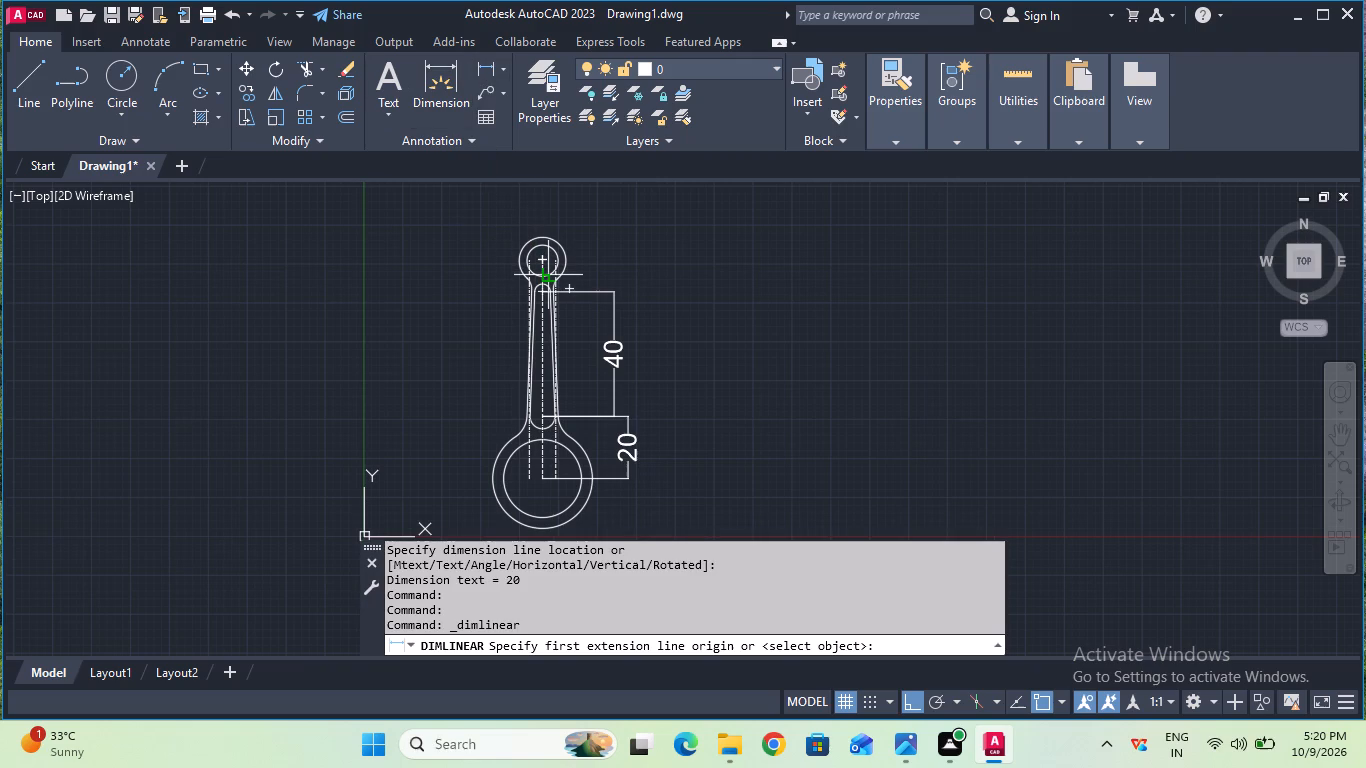
click(541, 255)
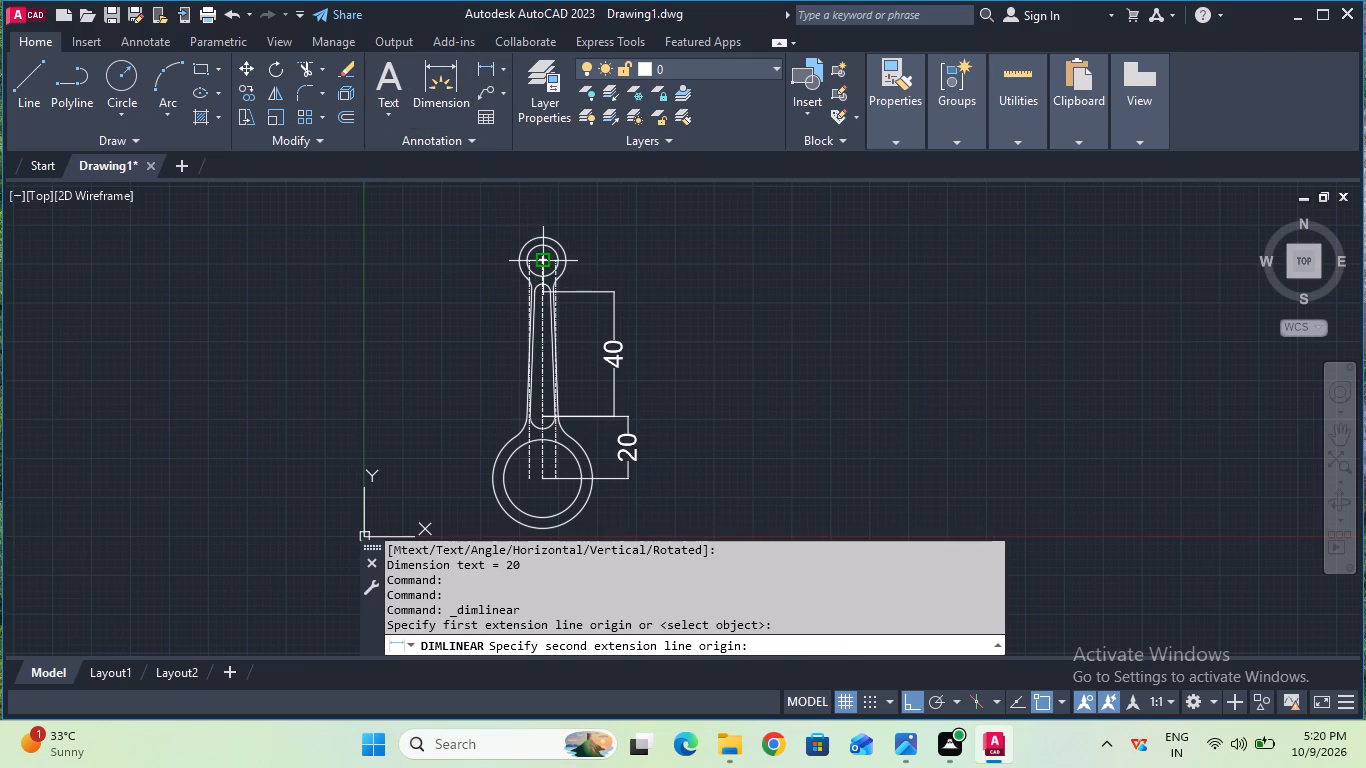
click(541, 469)
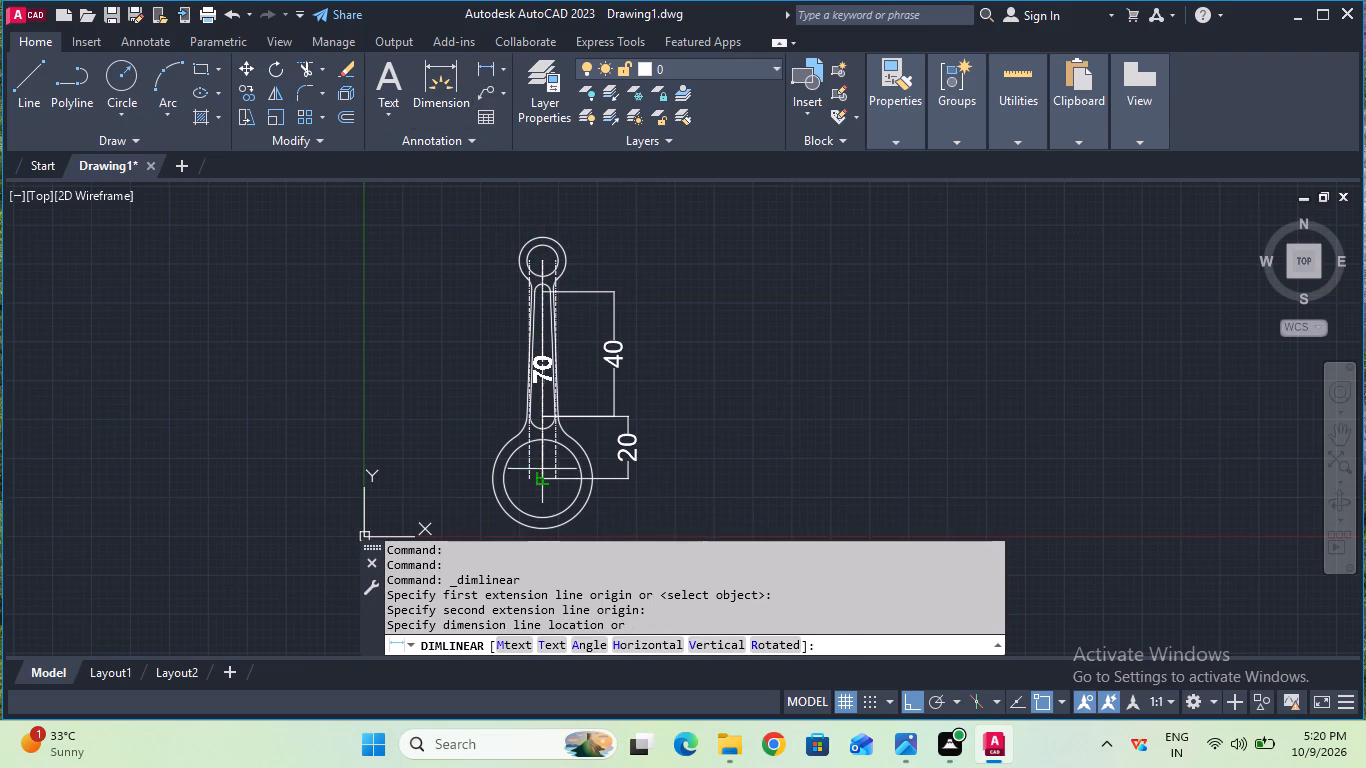
click(666, 464)
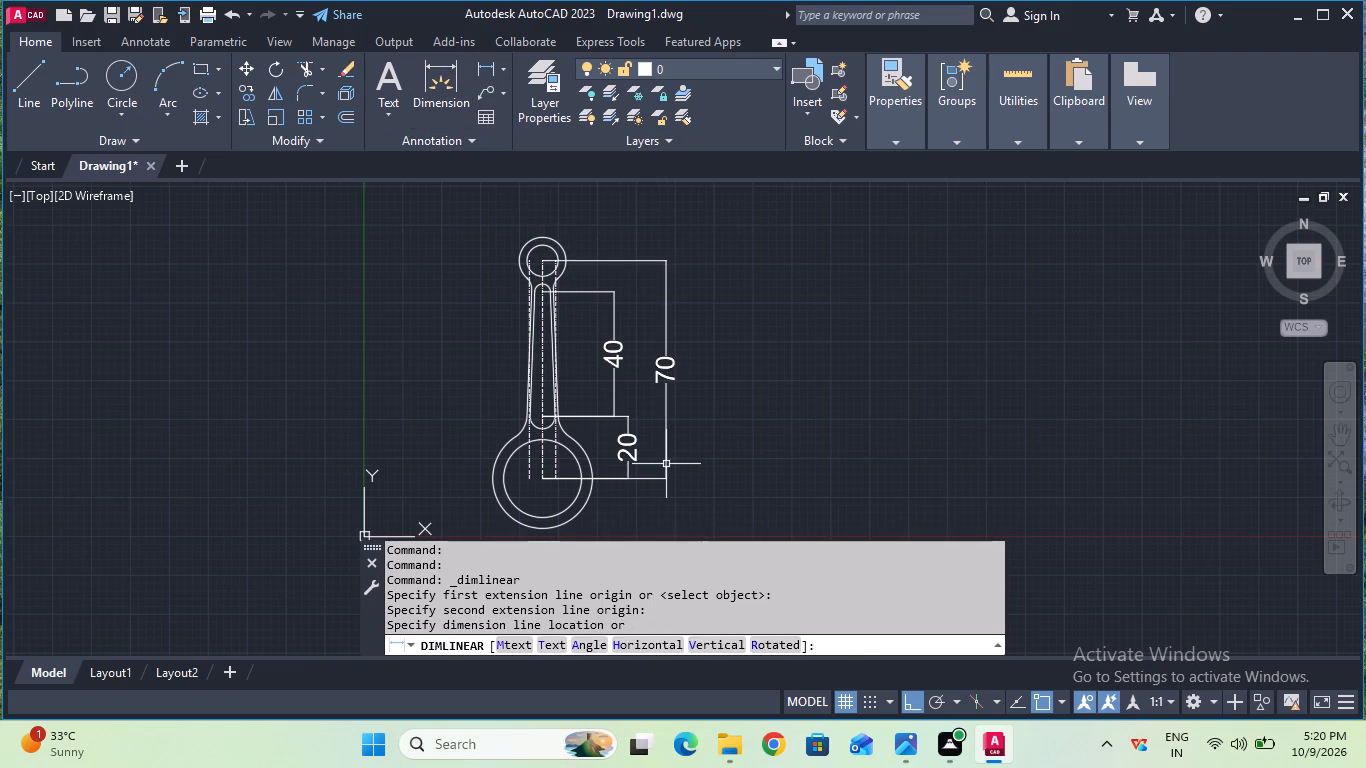
Add a radius dimension to the upper left fillet between the arm and the upper outer circle, with its text to the left.
click(498, 77)
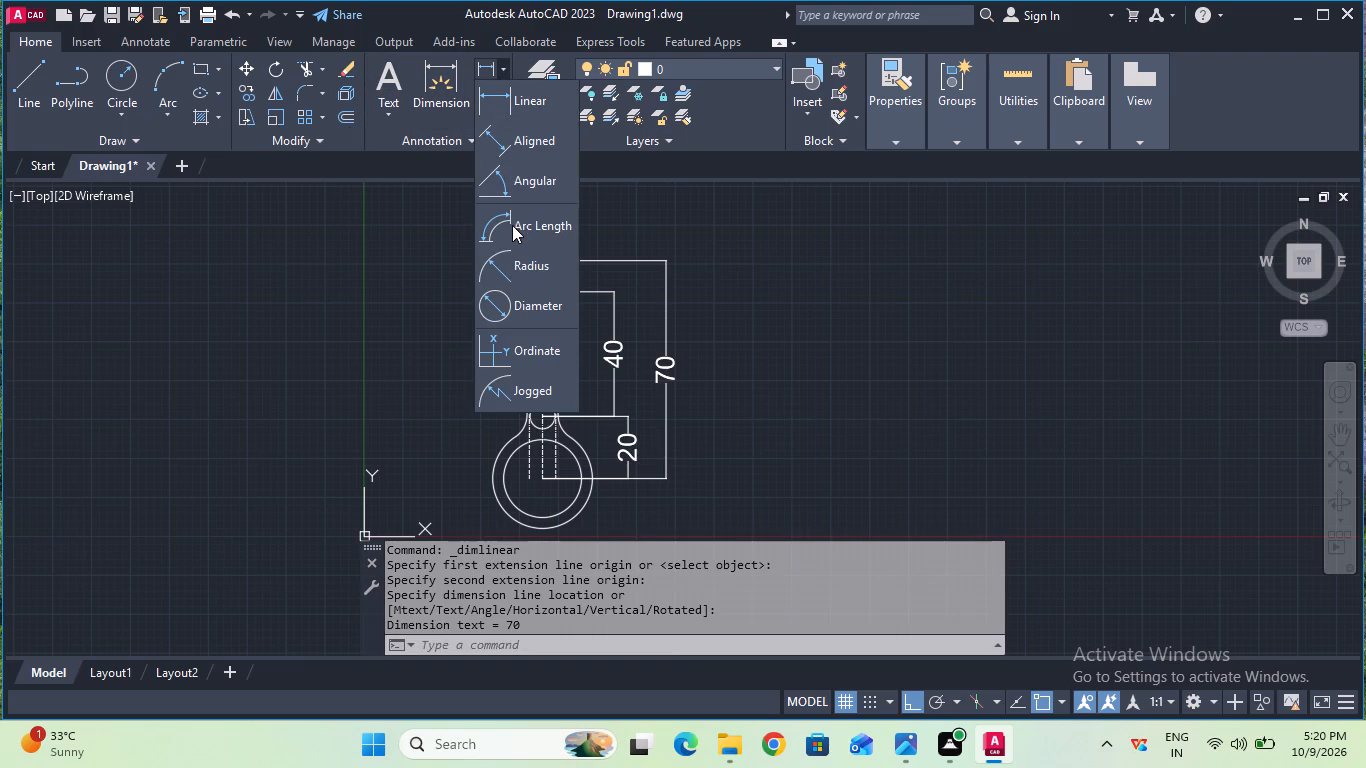
click(519, 265)
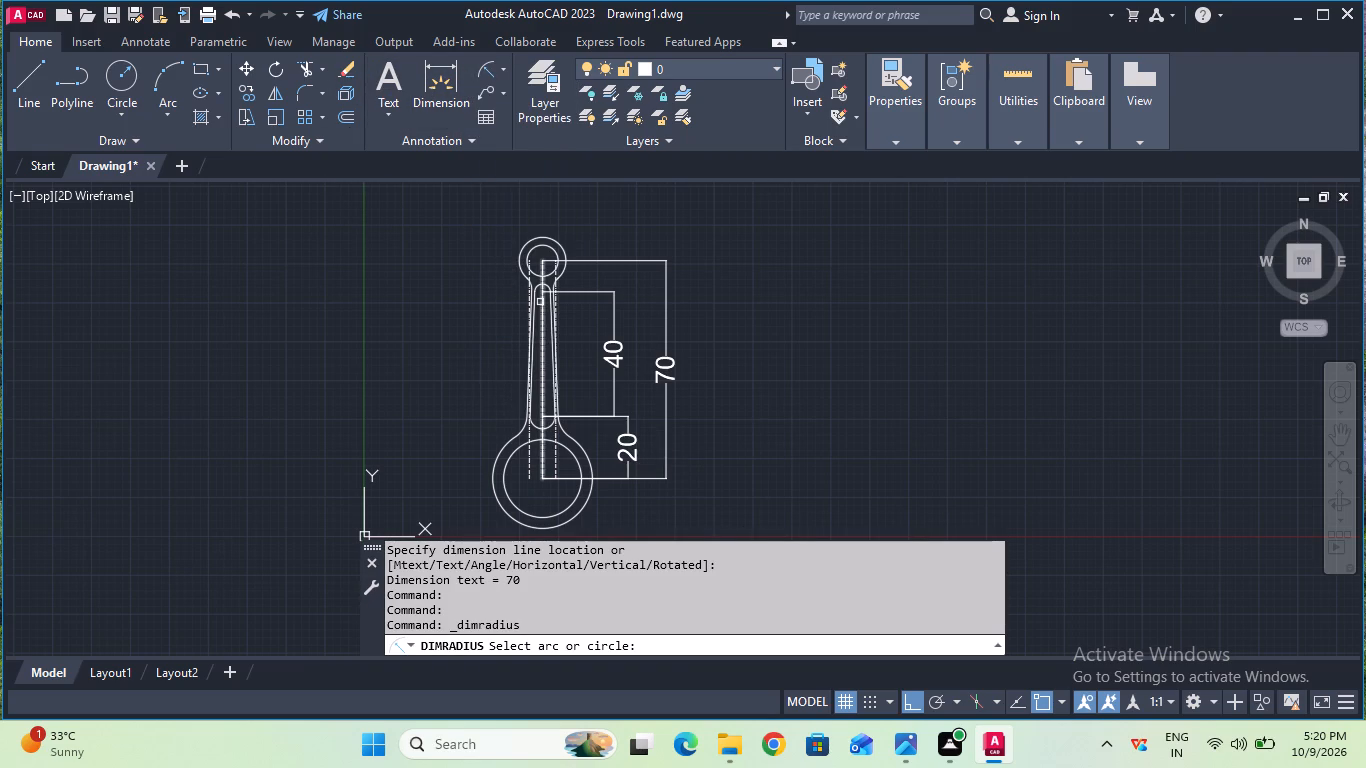
scroll(540, 302, up, 2)
drag(513, 259, 503, 261)
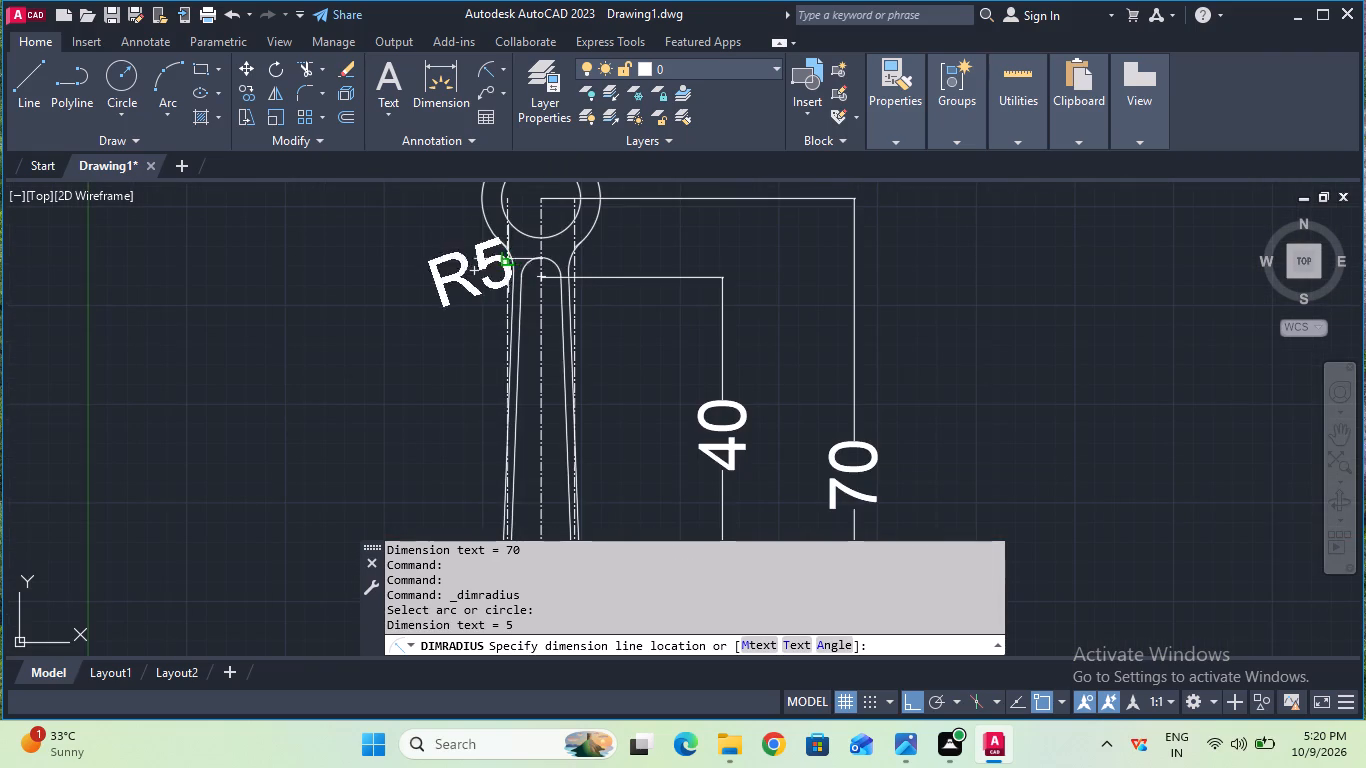
click(447, 288)
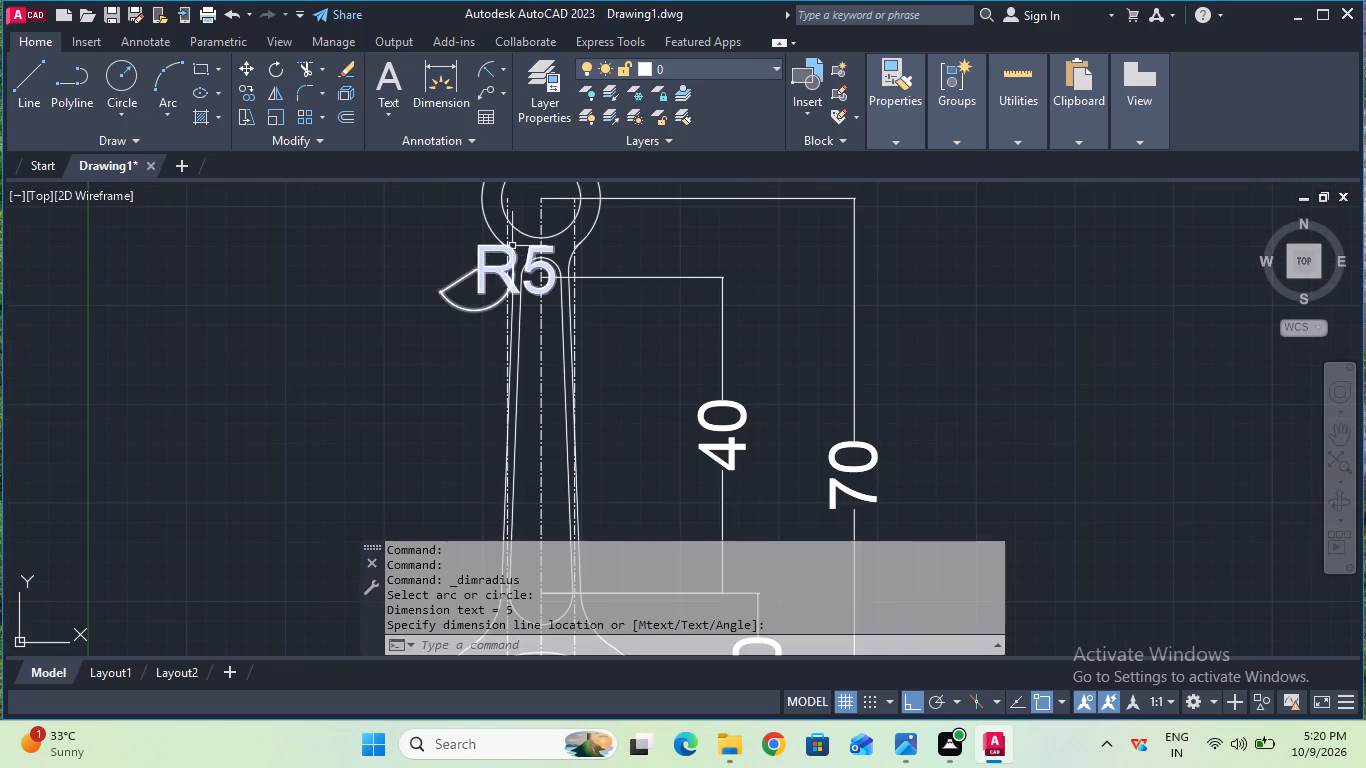
Add a radius dimension to the upper inner circle, with its text to the right of the circles.
click(492, 77)
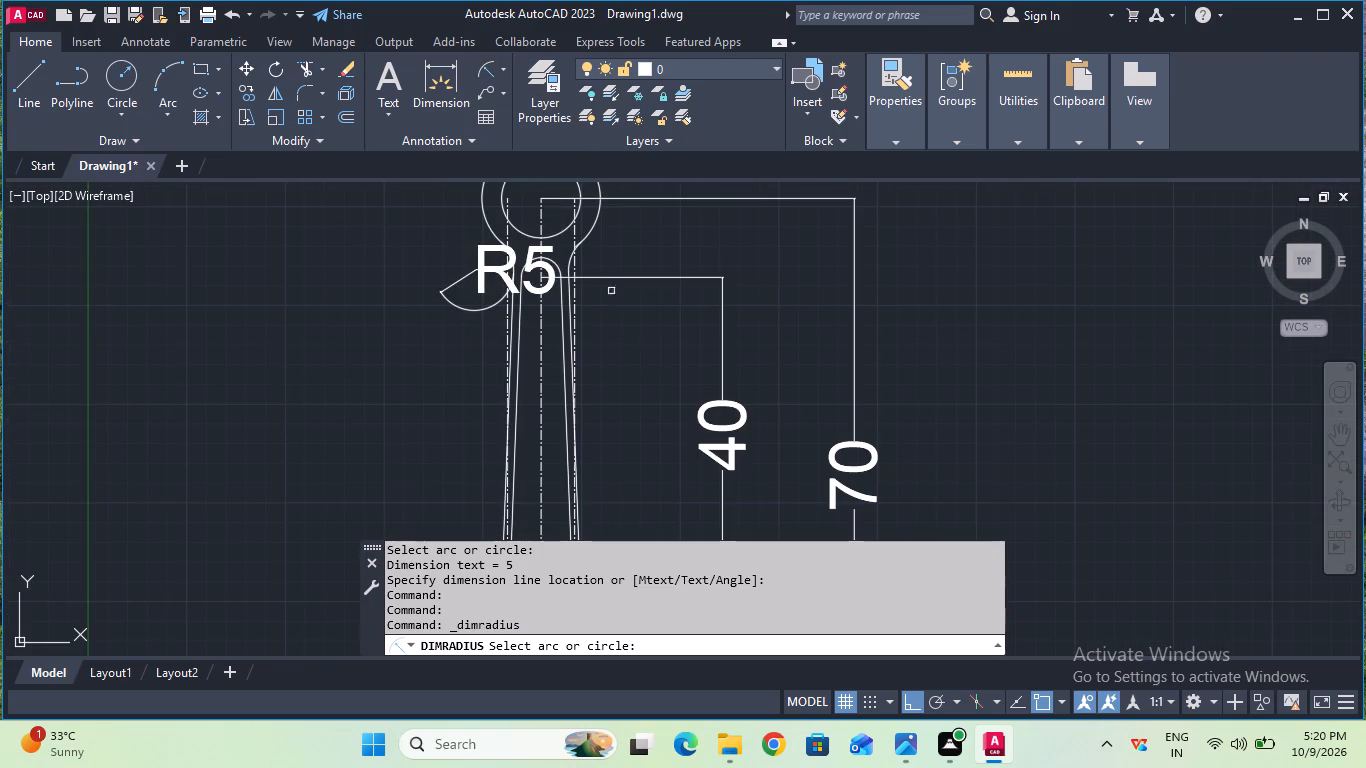
middle_drag(679, 328, 678, 437)
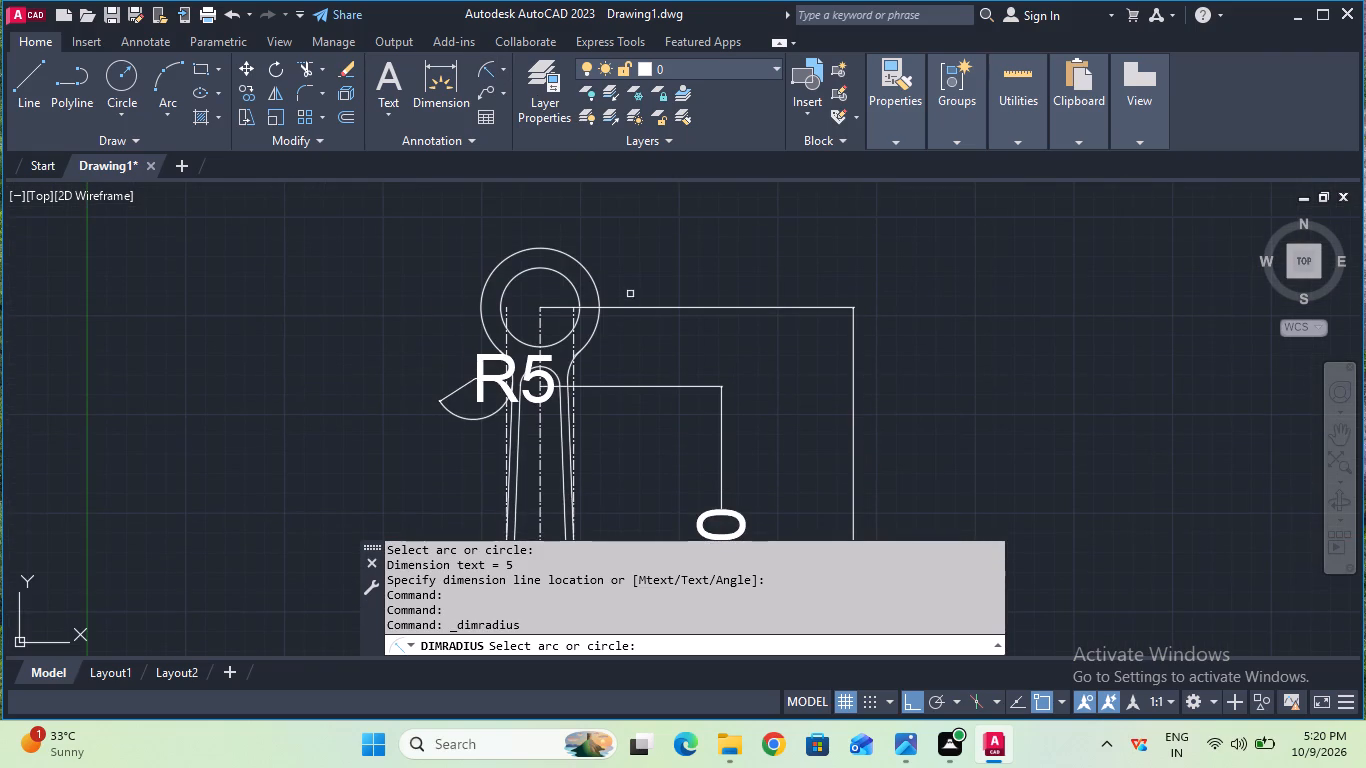
click(569, 283)
click(634, 273)
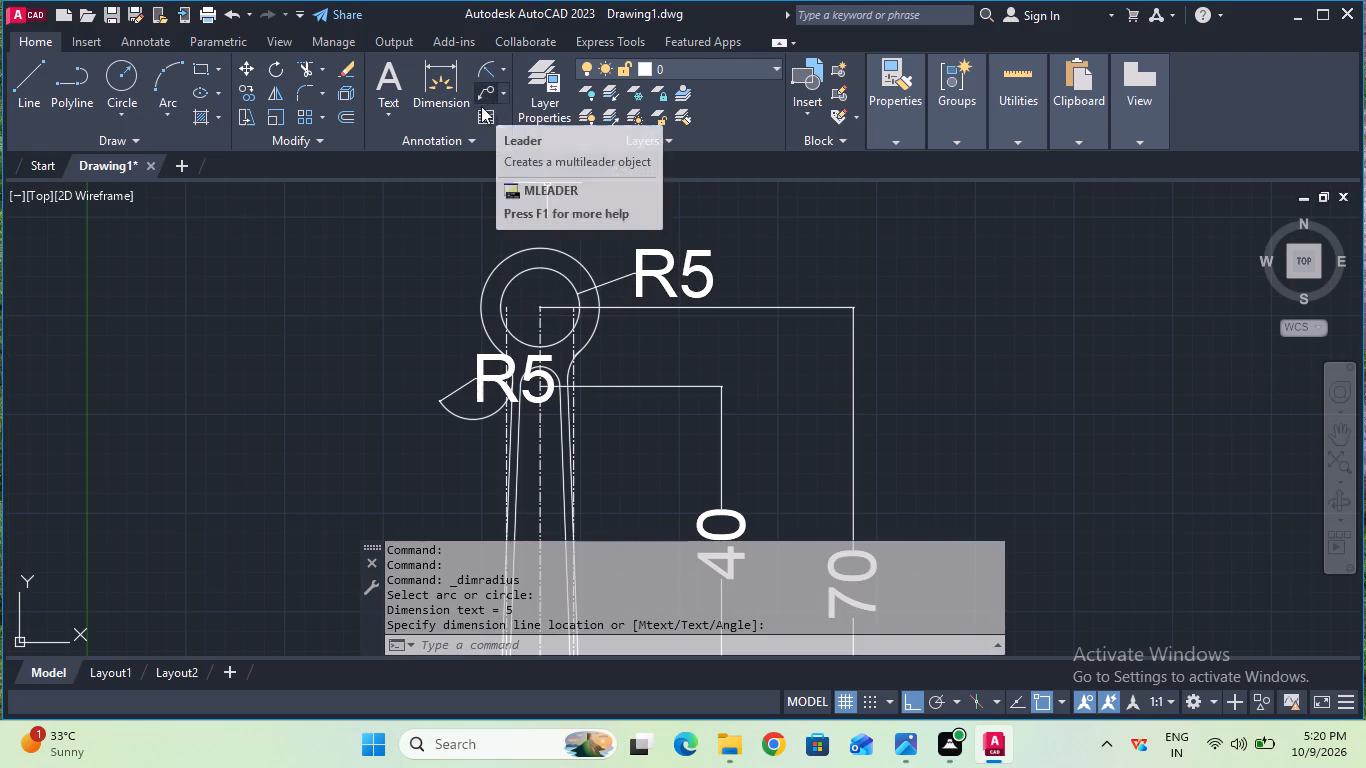
Add a diameter dimension to the lower outer circle's arc, with its text to the upper left of the circle.
double_click(500, 65)
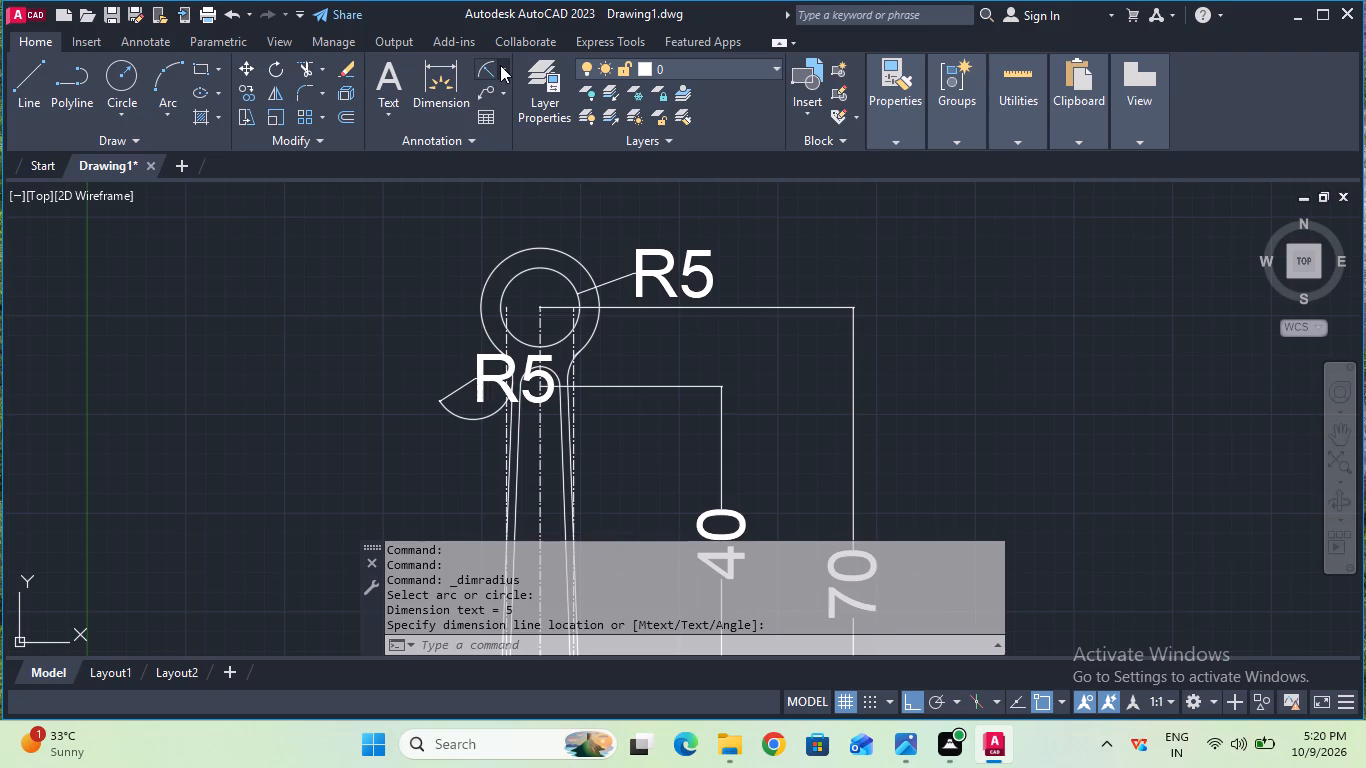
double_click(507, 70)
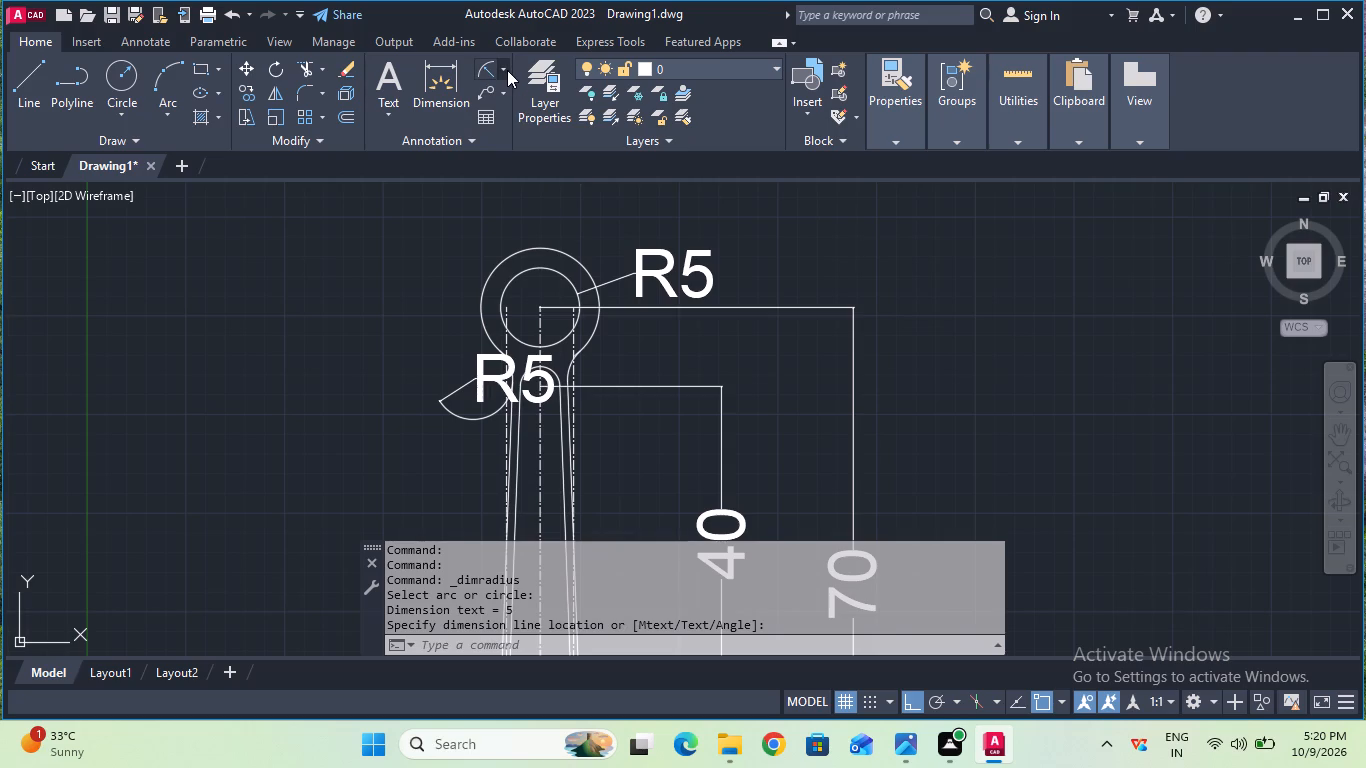
click(501, 69)
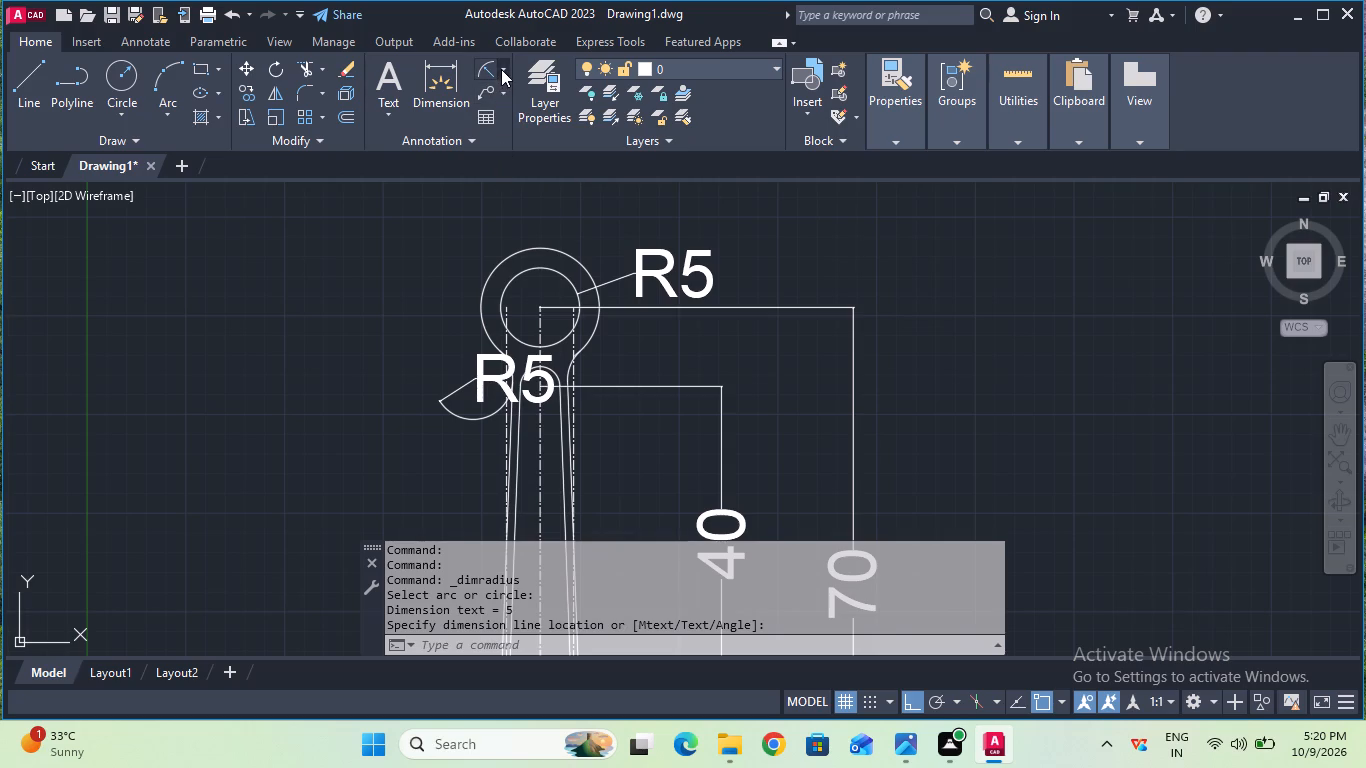
click(501, 69)
middle_drag(538, 495, 538, 97)
scroll(538, 97, up, 1)
click(477, 63)
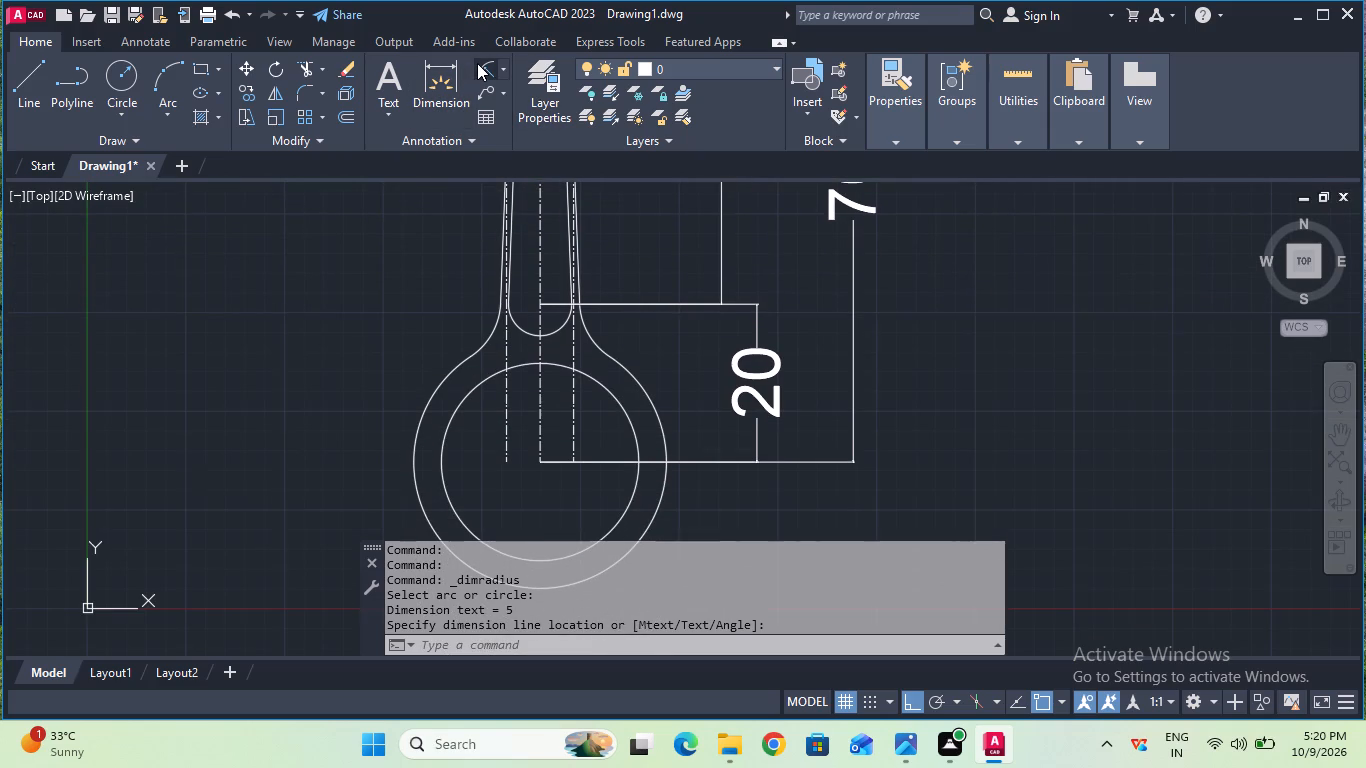
click(509, 69)
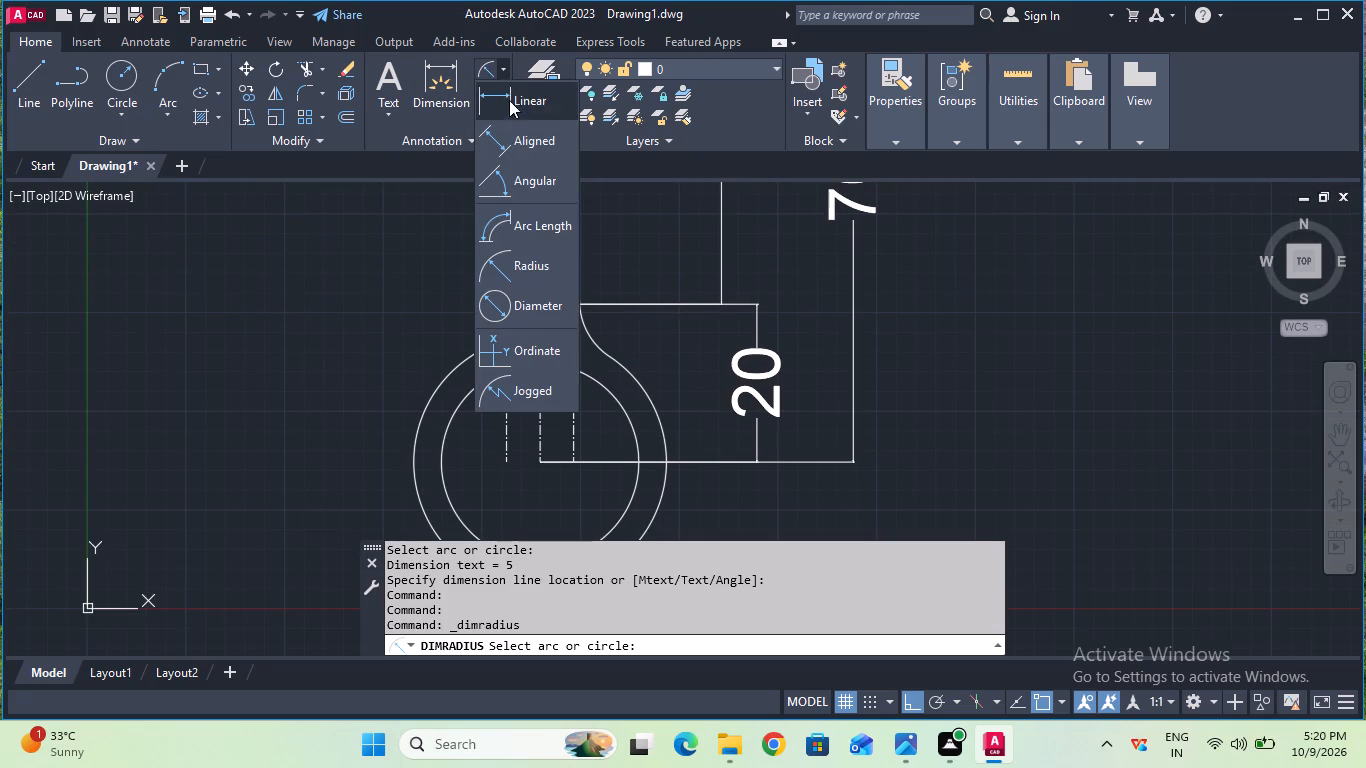
click(514, 291)
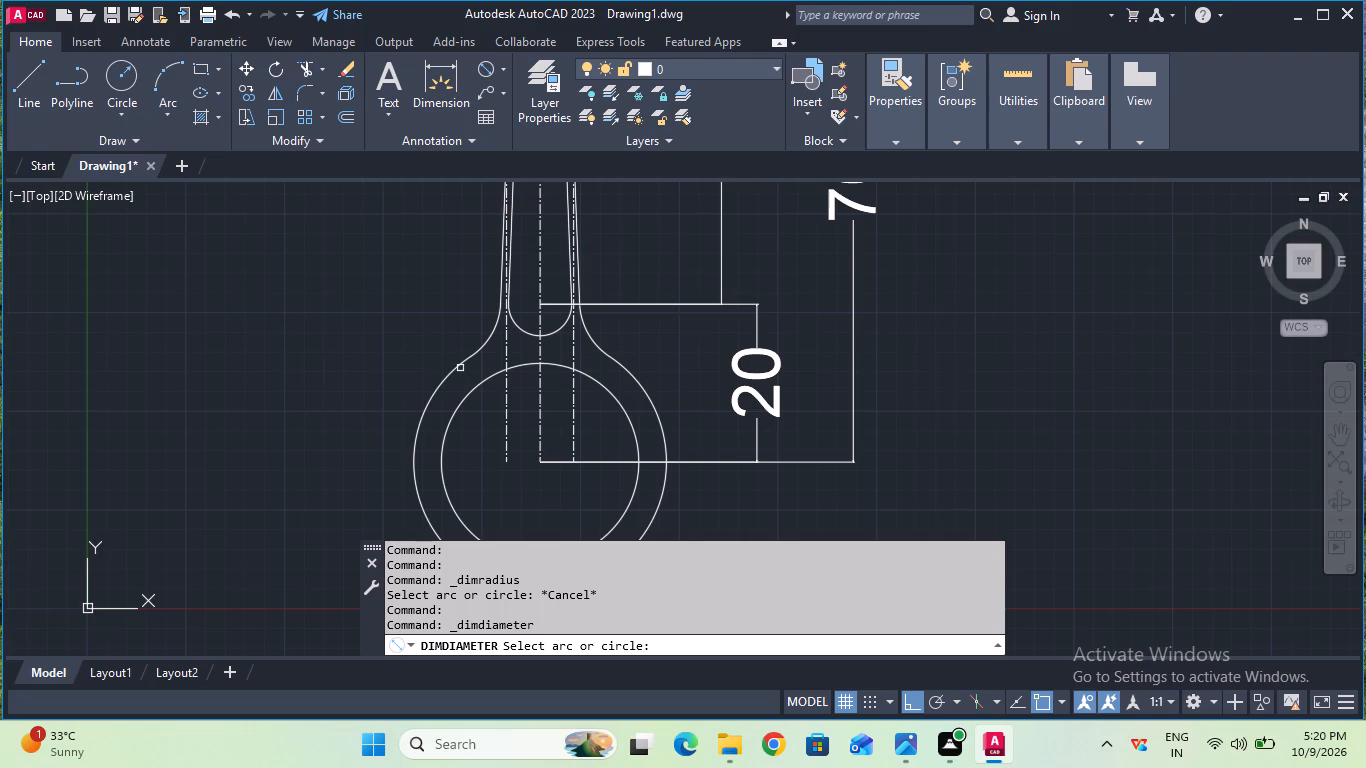
click(457, 369)
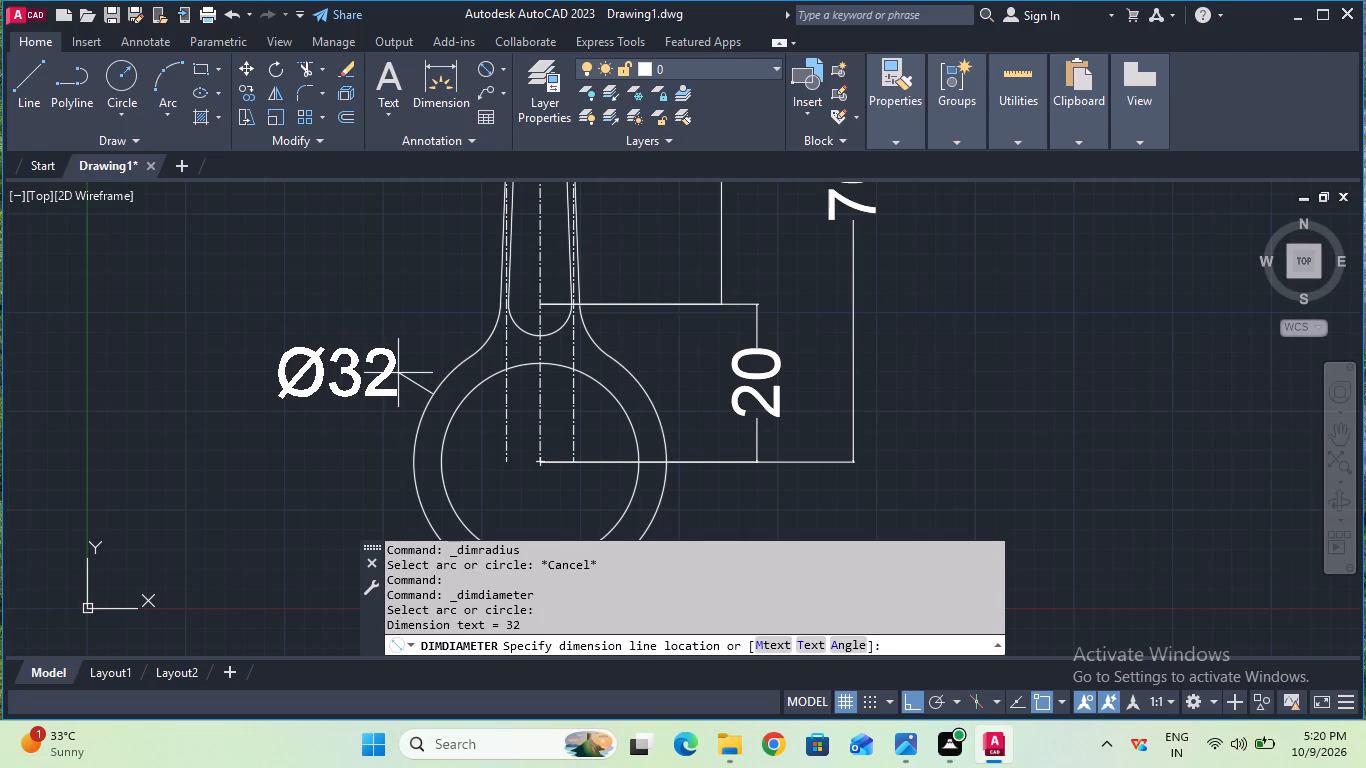
click(398, 373)
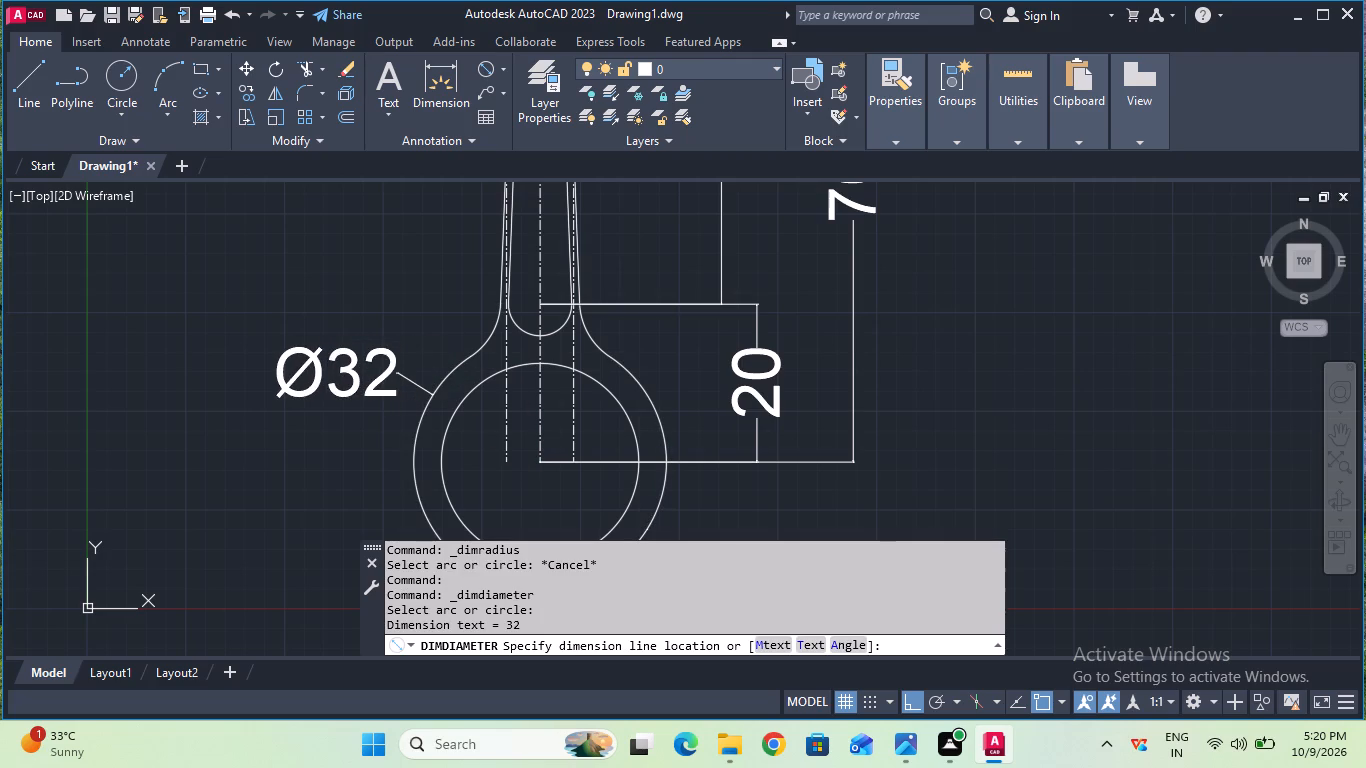
Add a diameter dimension to the lower inner circle, with its text to the left, below the outer arc's diameter dimension.
click(476, 61)
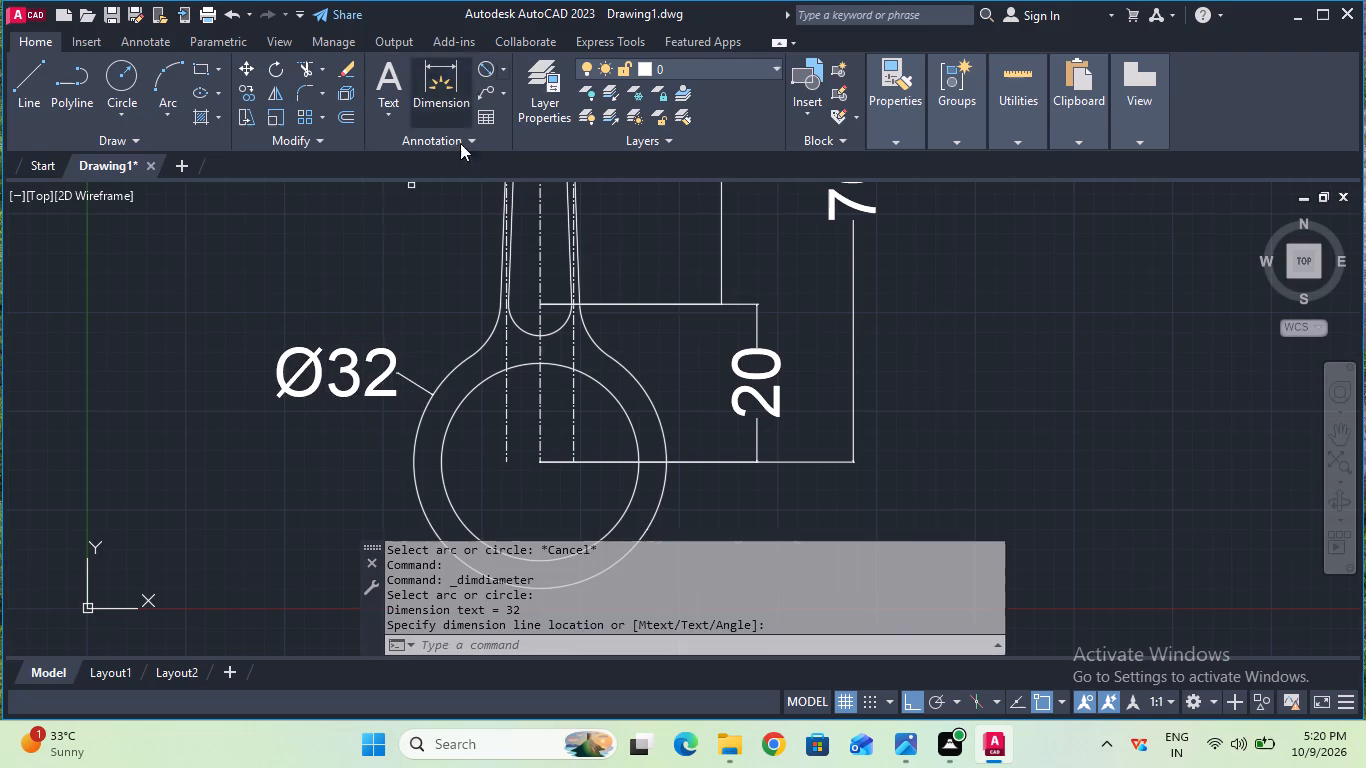
click(454, 503)
click(377, 498)
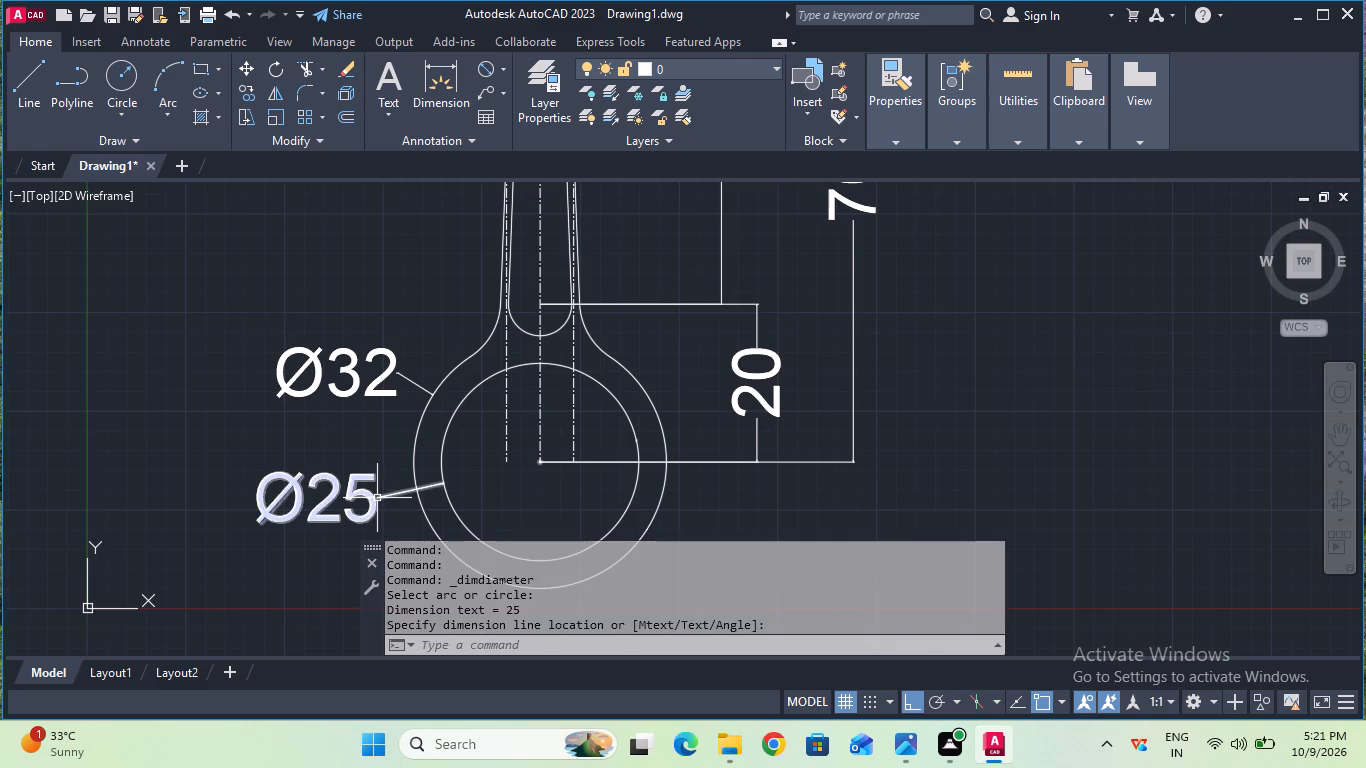
Turn off command log file recording with LOGFILEOFF.
scroll(377, 498, down, 1)
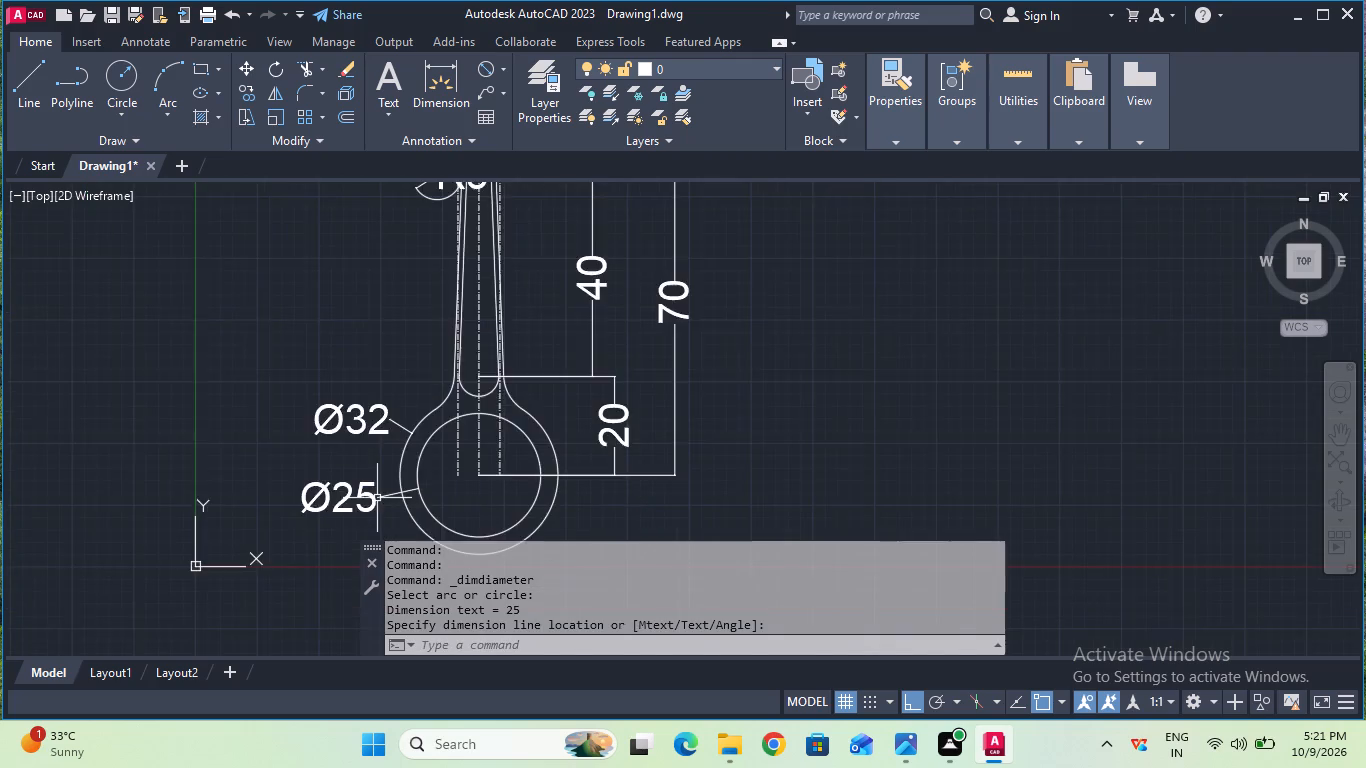
scroll(377, 498, down, 1)
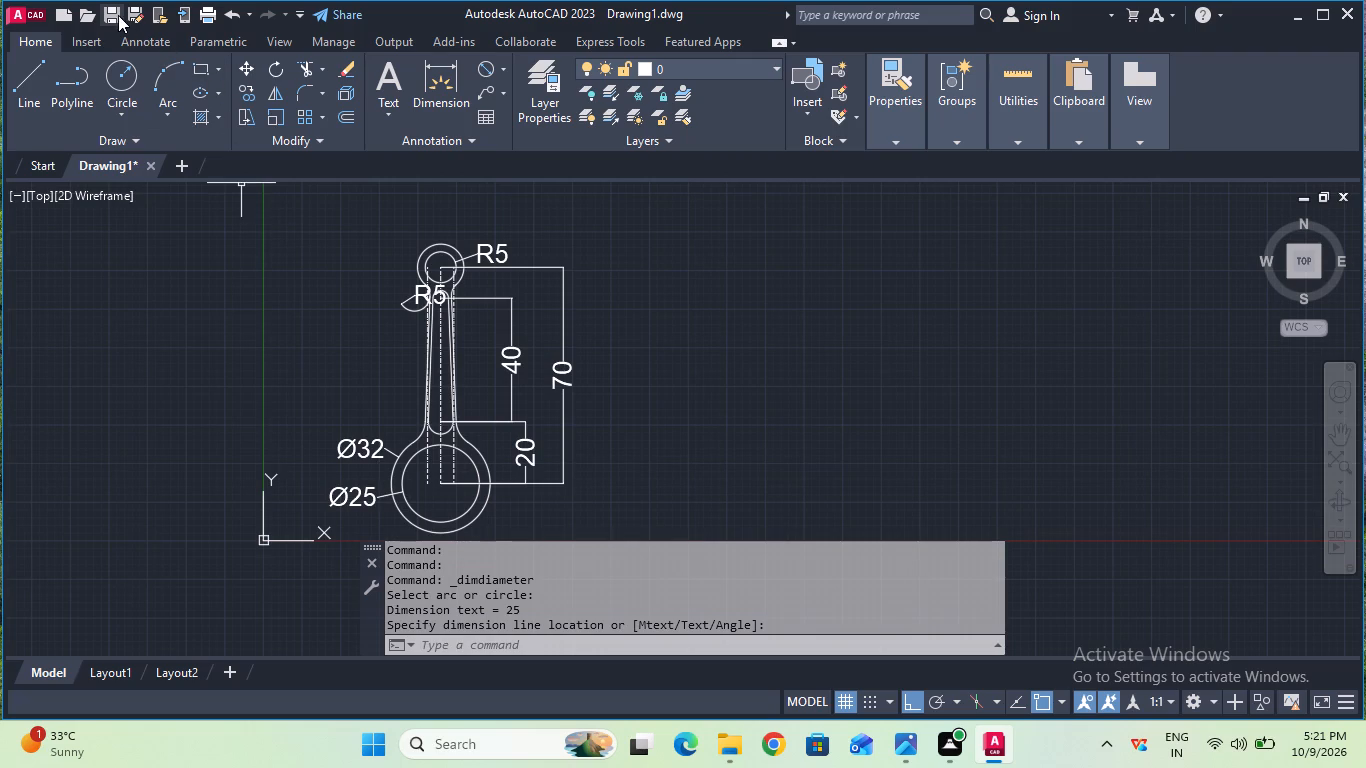
click(579, 645)
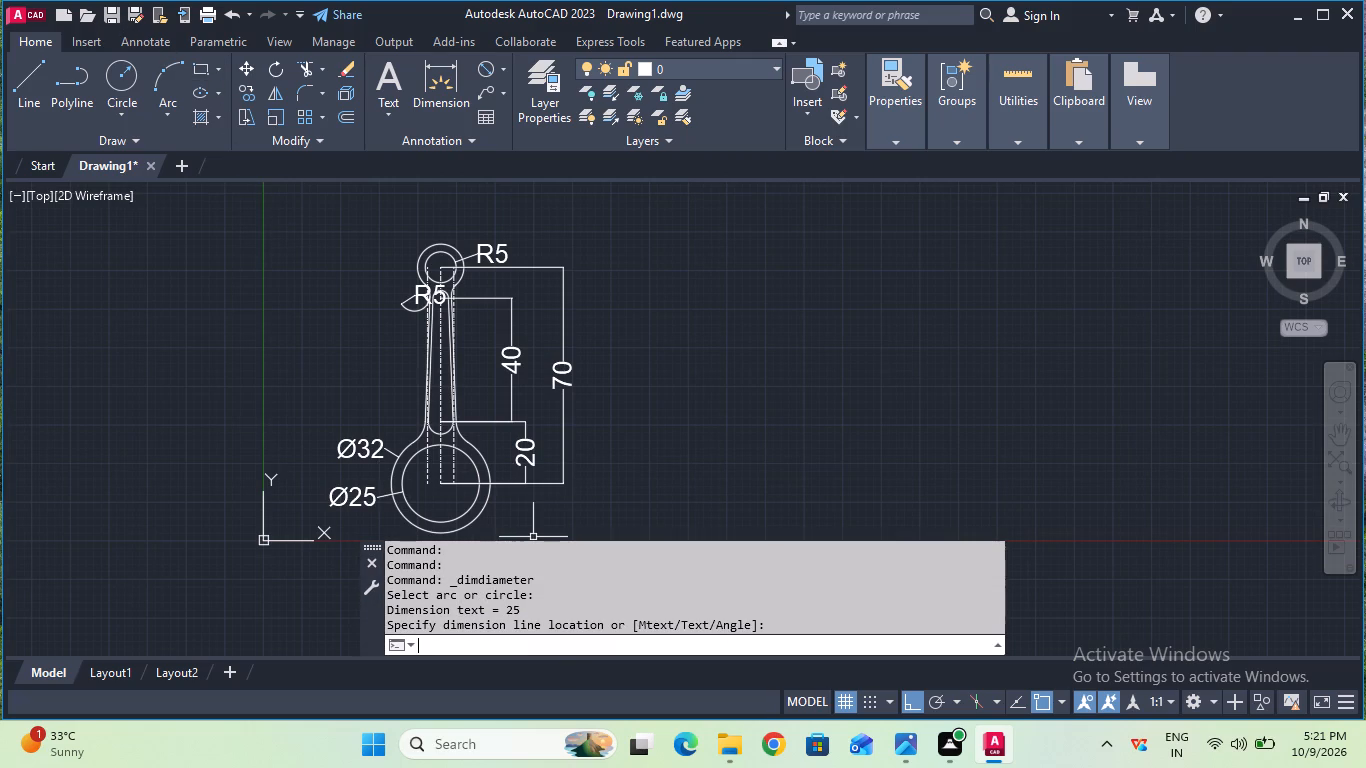
text(log)
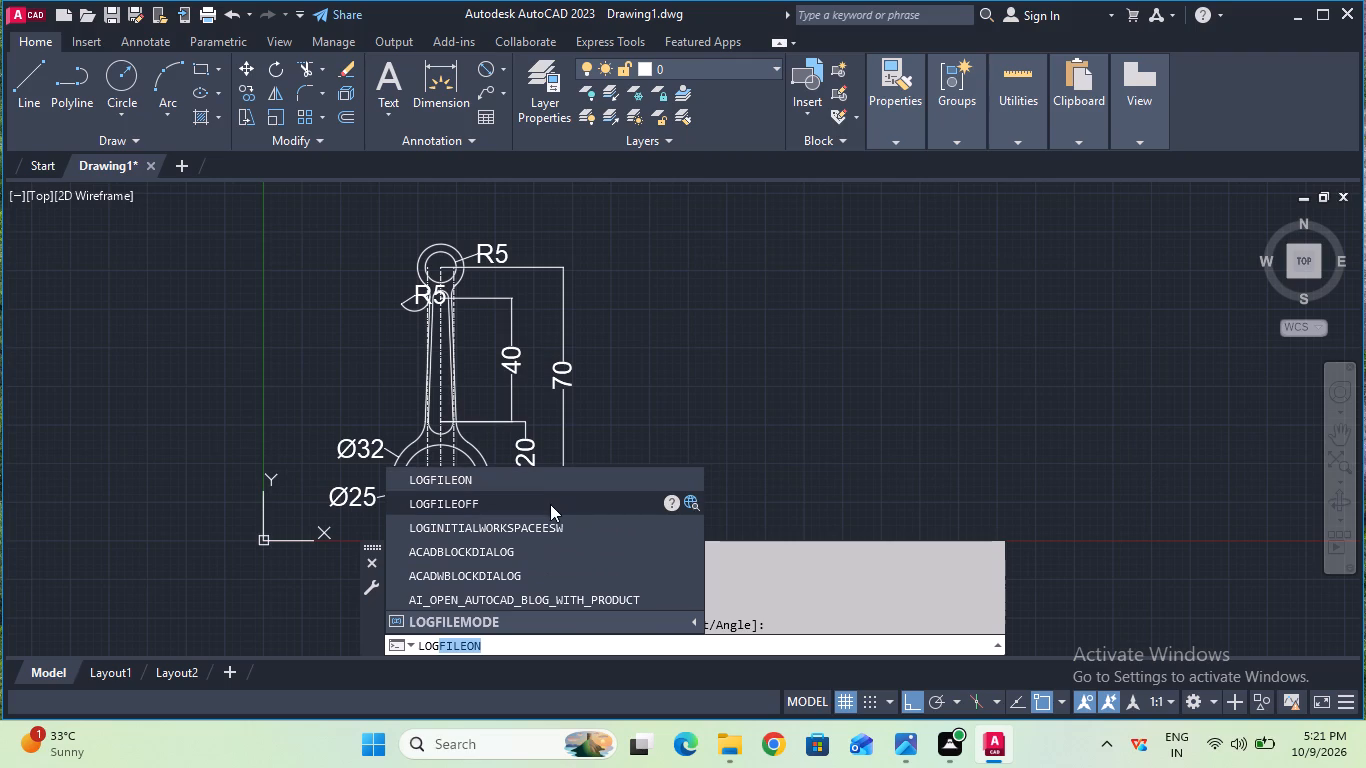
click(550, 504)
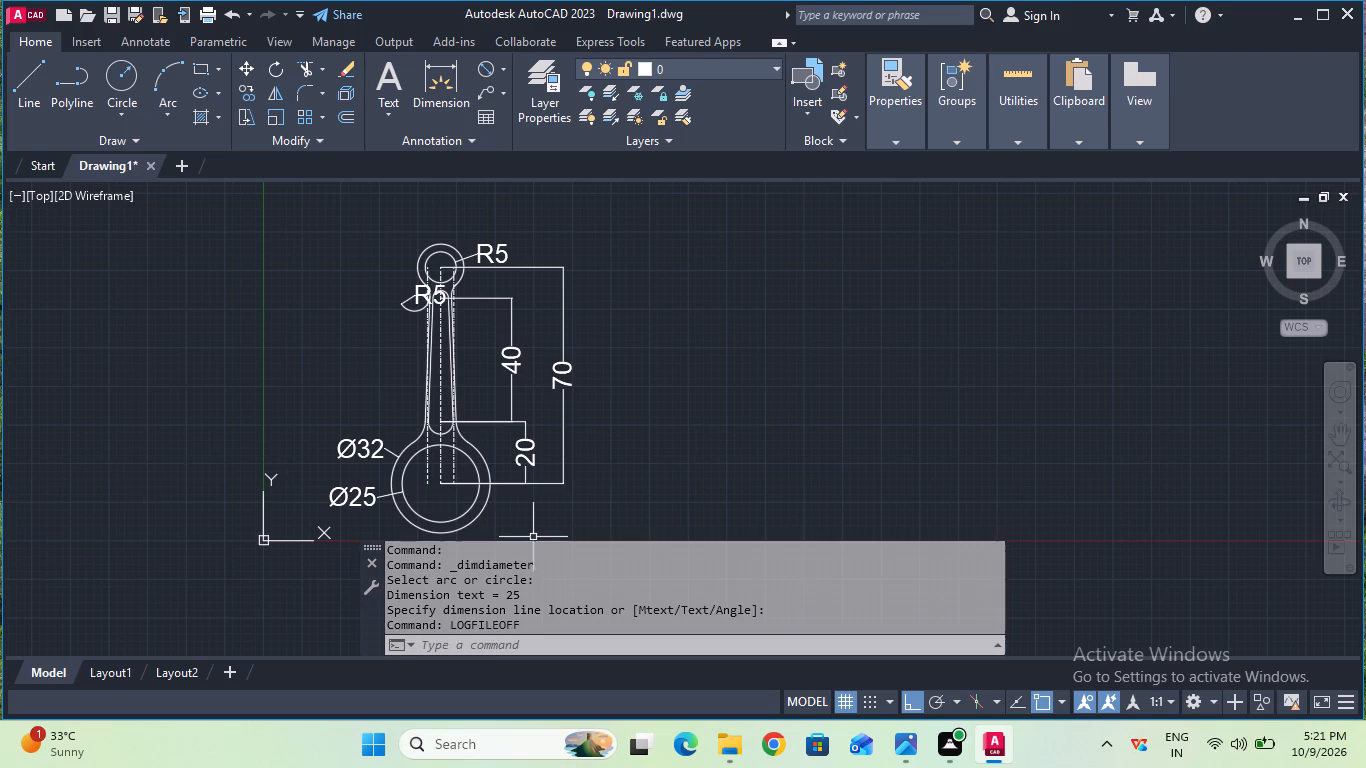
Save the drawing in the Documents folder under the file name Connecting rod.
click(105, 17)
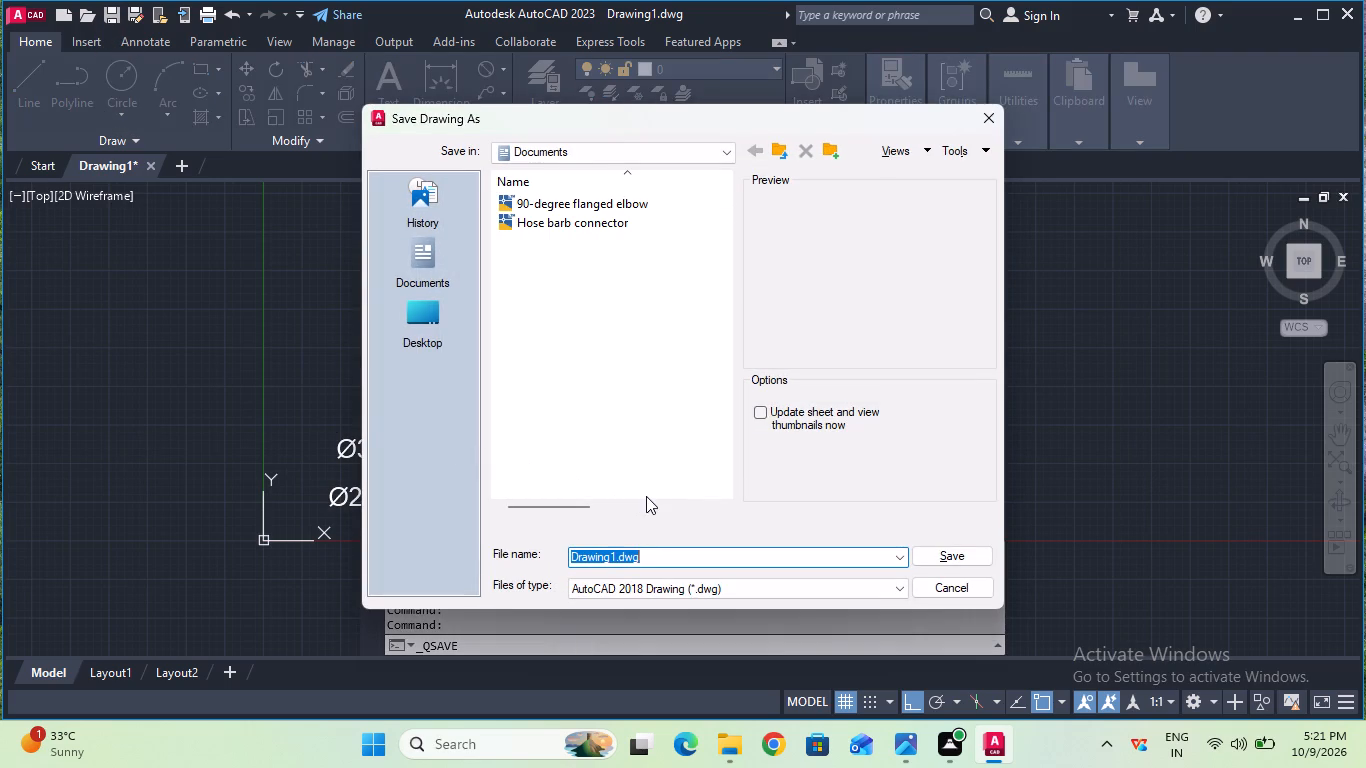
click(683, 558)
key(BackSpace)
key(BackSpace)
key(BackSpace)
key(BackSpace)
key(BackSpace)
key(BackSpace)
key(BackSpace)
key(BackSpace)
key(BackSpace)
key(BackSpace)
key(BackSpace)
key(BackSpace)
key(BackSpace)
key(BackSpace)
key(BackSpace)
key(BackSpace)
key(BackSpace)
key(BackSpace)
key(BackSpace)
key(BackSpace)
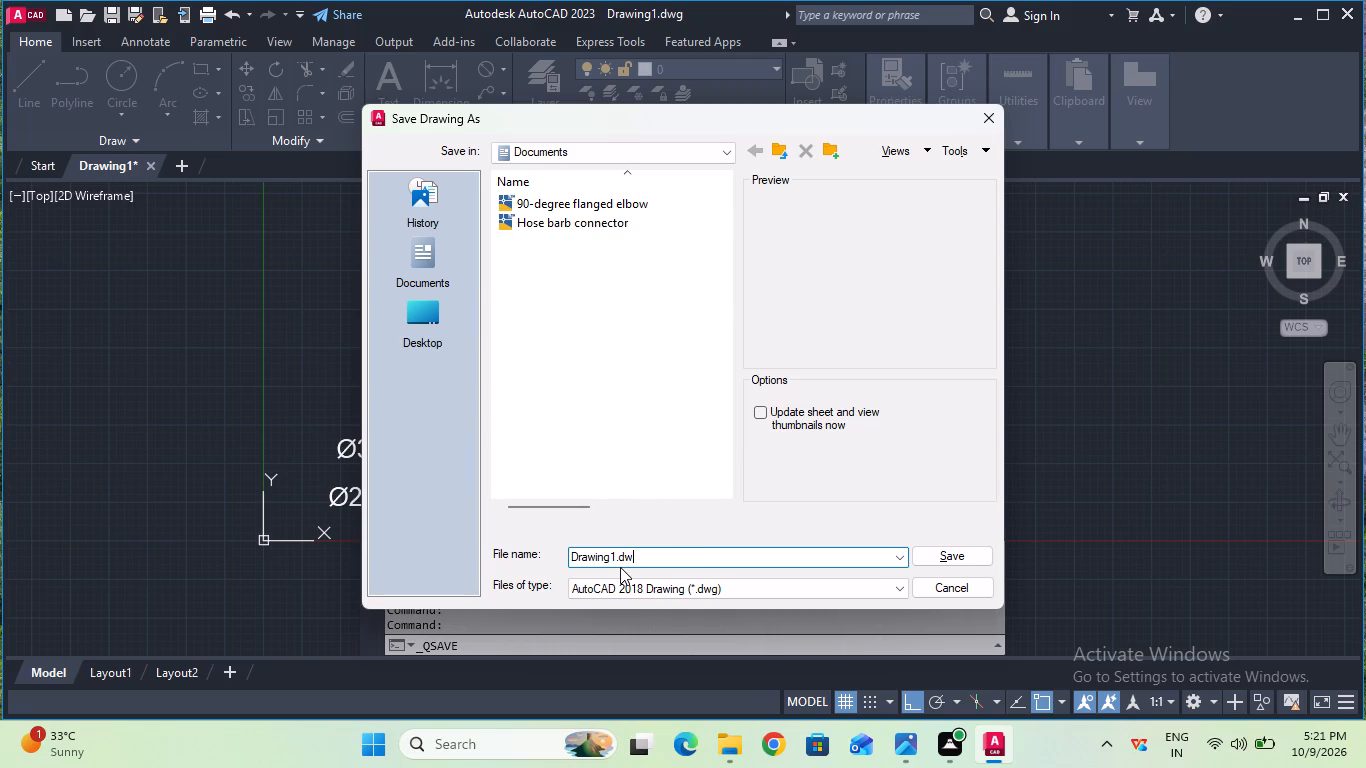
key(c)
text(onnecti)
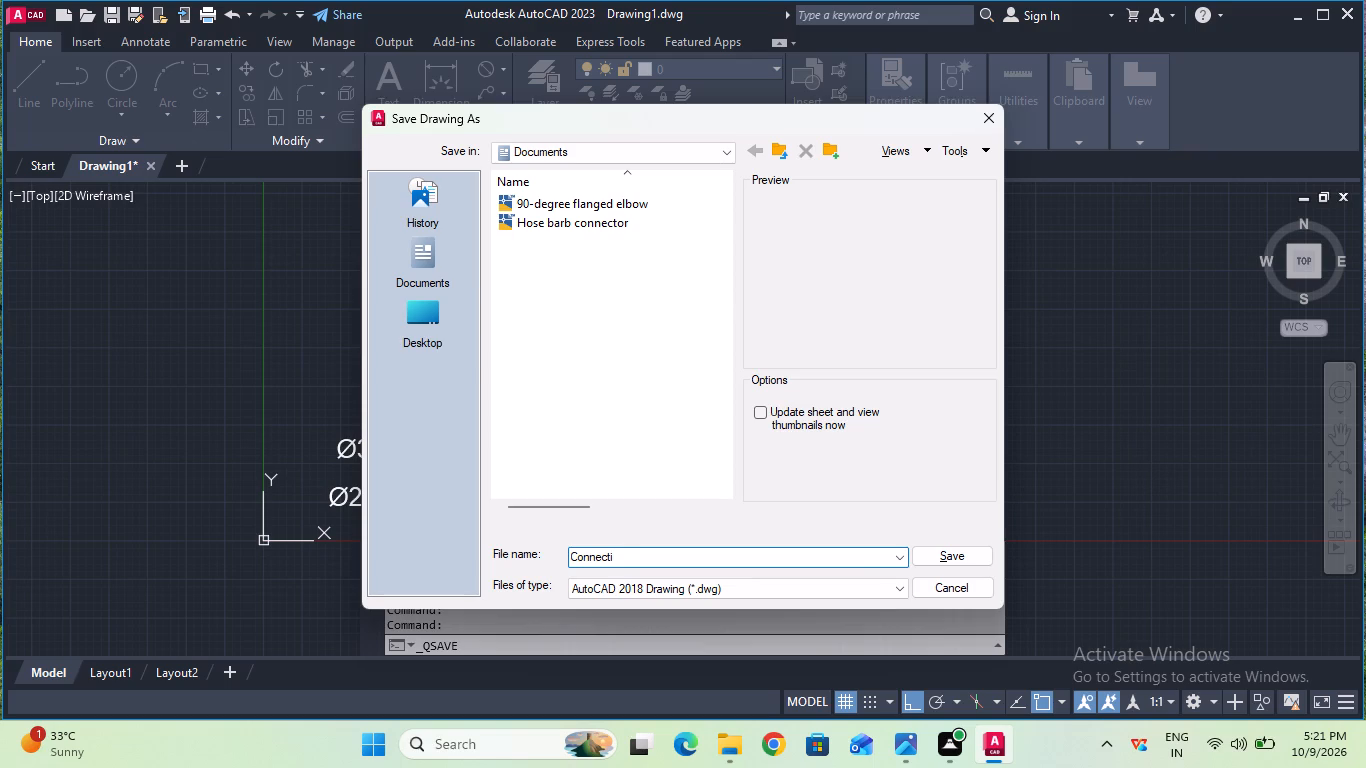
text(ng rod)
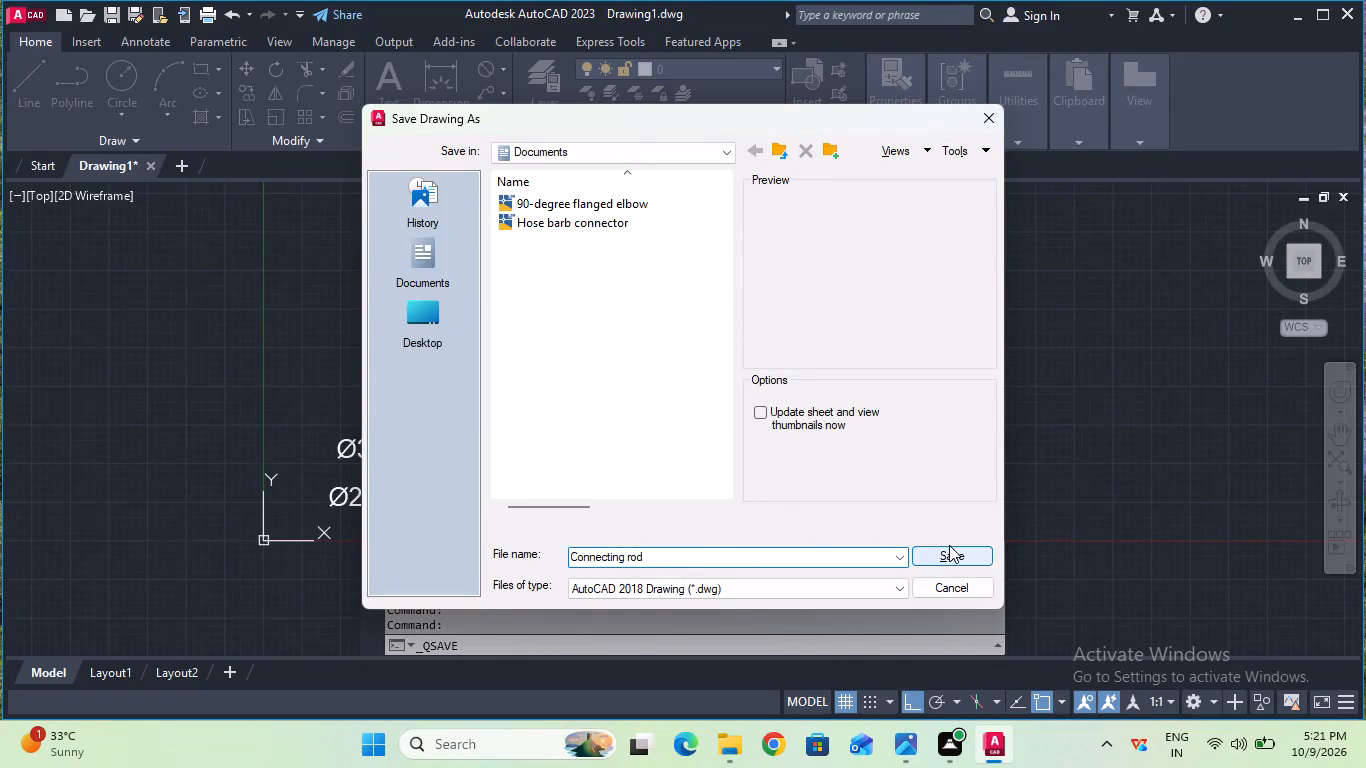
click(949, 545)
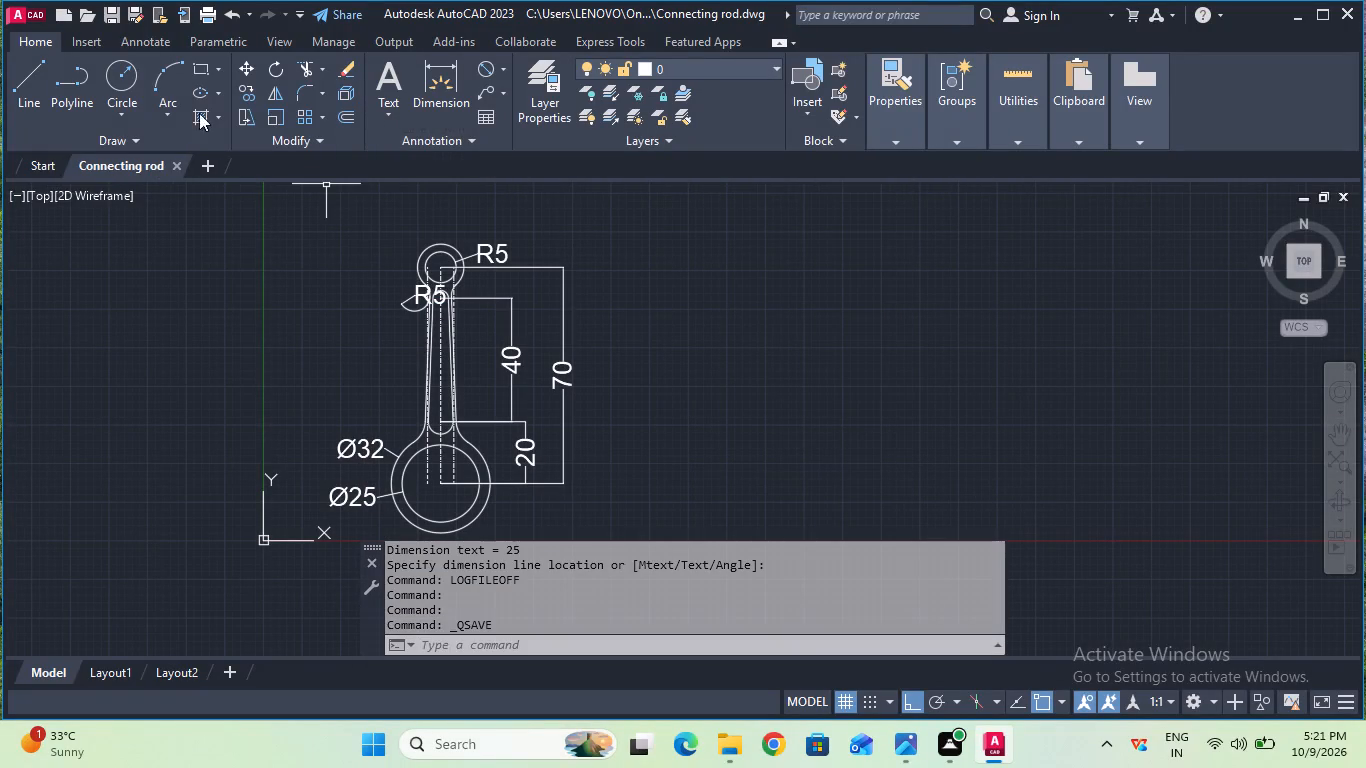
Set up a centred plot on ISO A4 (297.00 x 210.00 MM) paper, with a window area enclosing the whole dimensioned part.
click(206, 25)
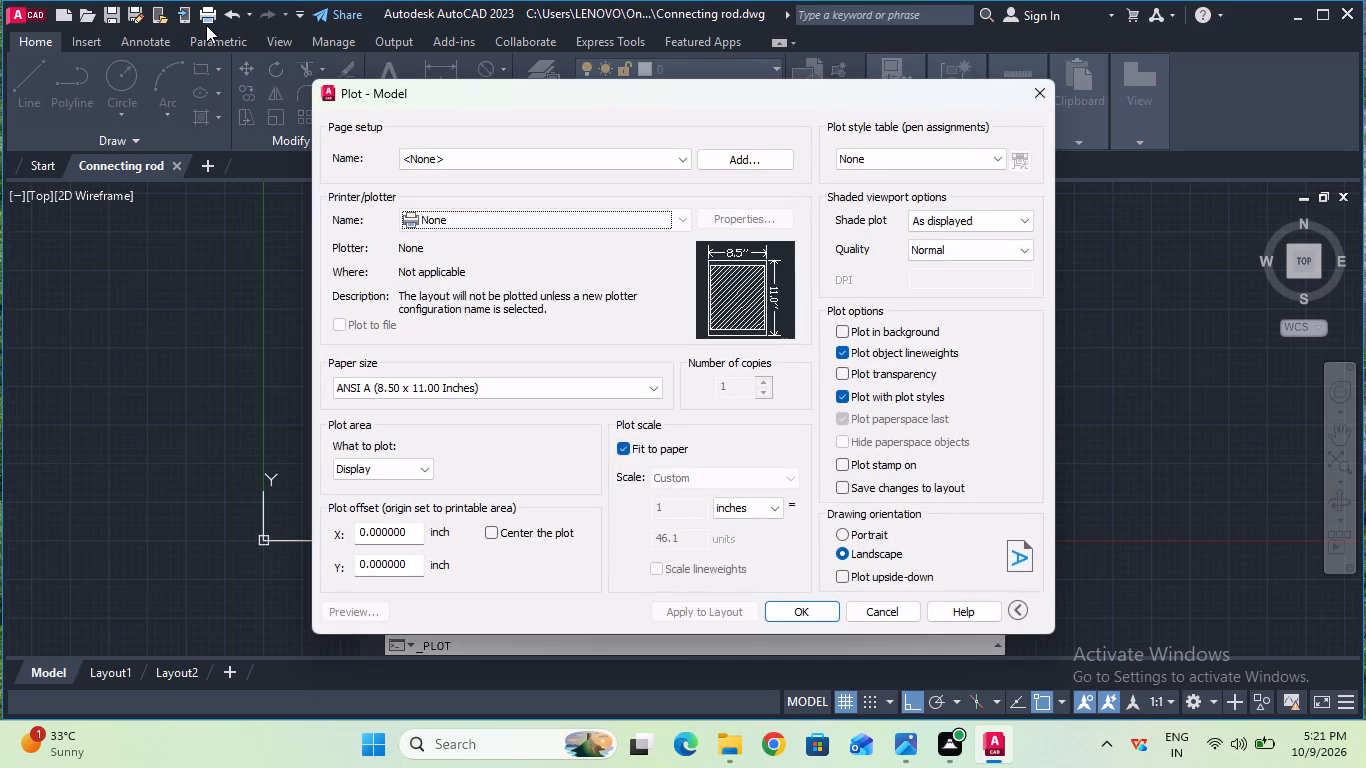
click(580, 382)
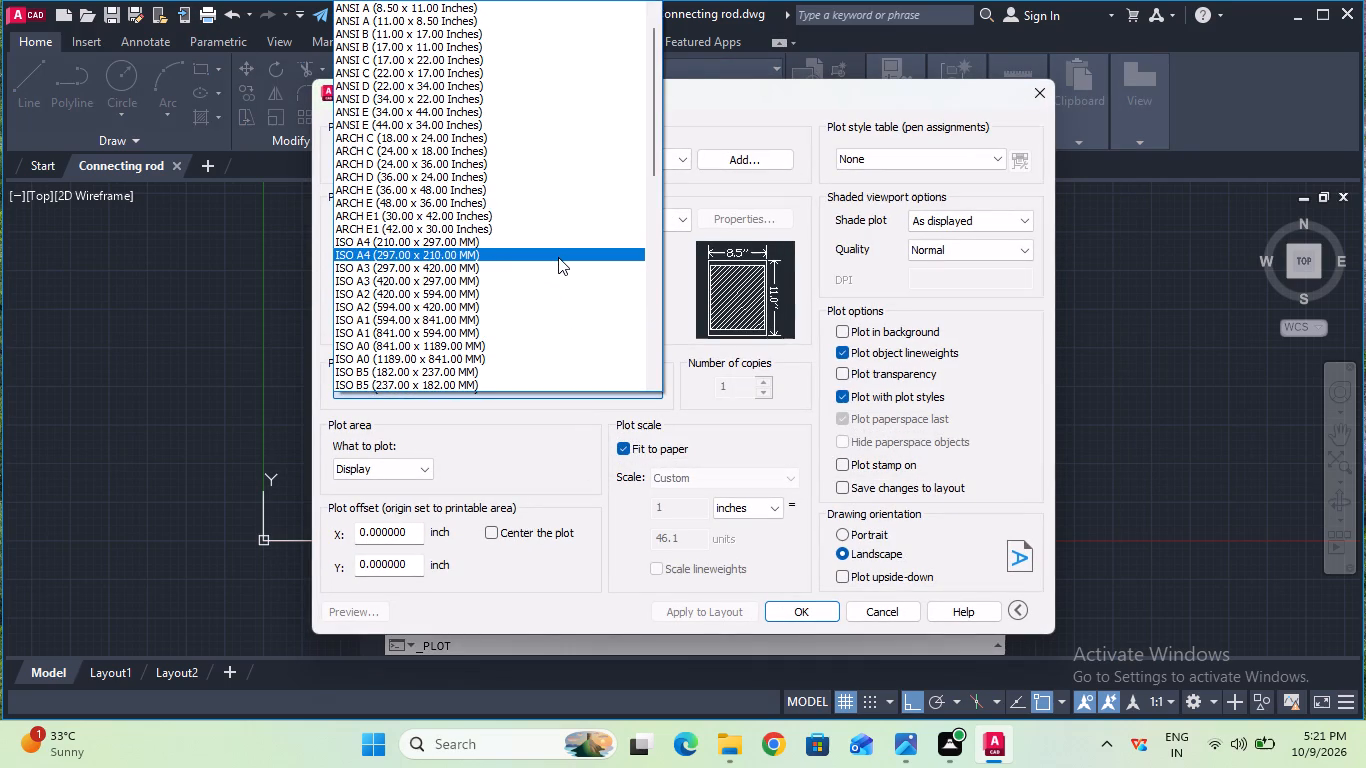
click(558, 257)
scroll(558, 257, down, 2)
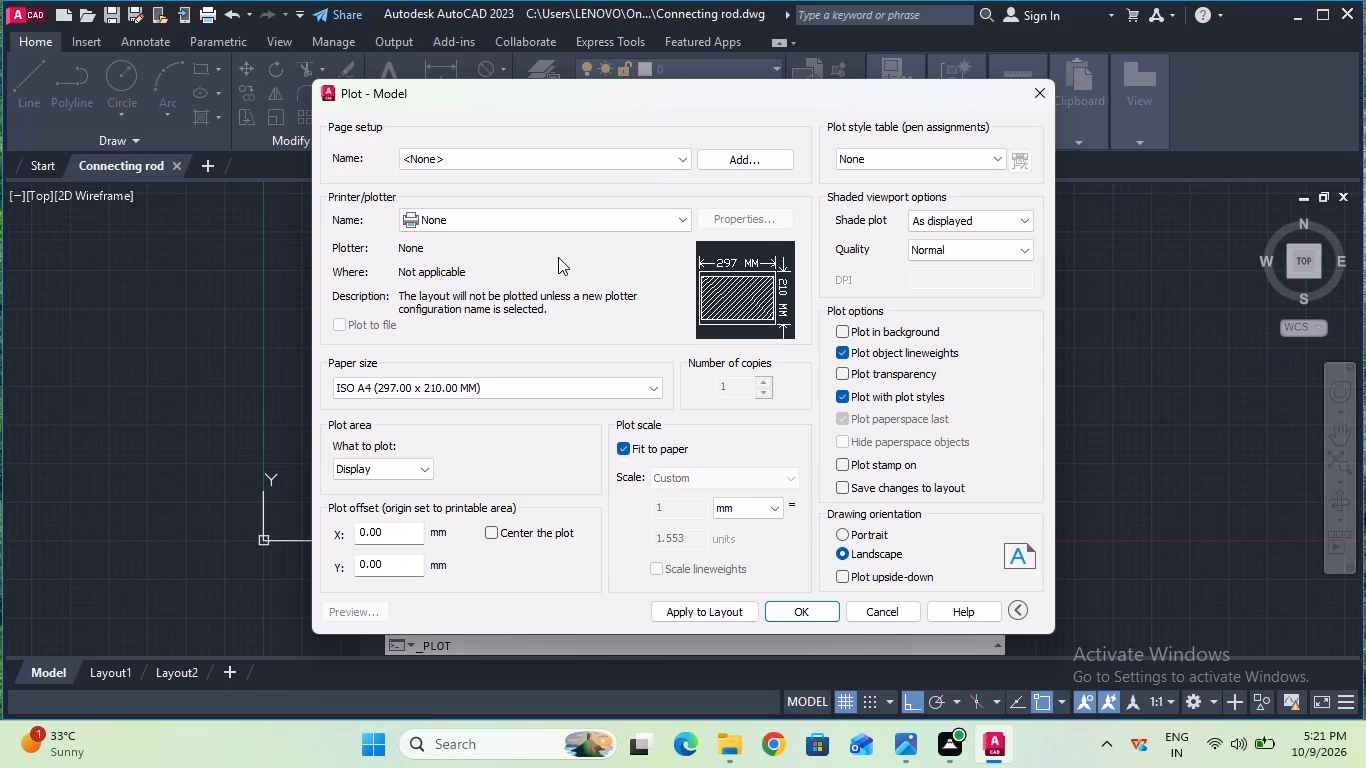
click(495, 537)
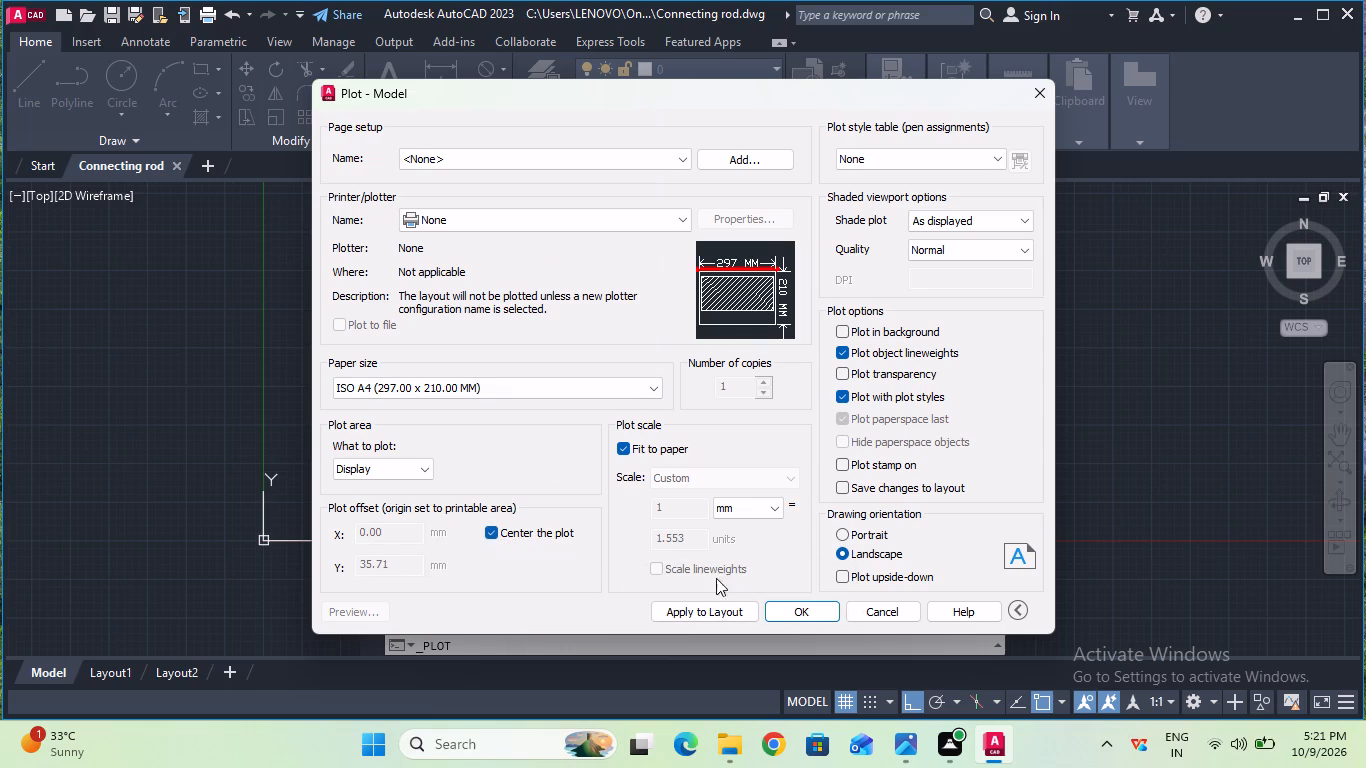
click(425, 466)
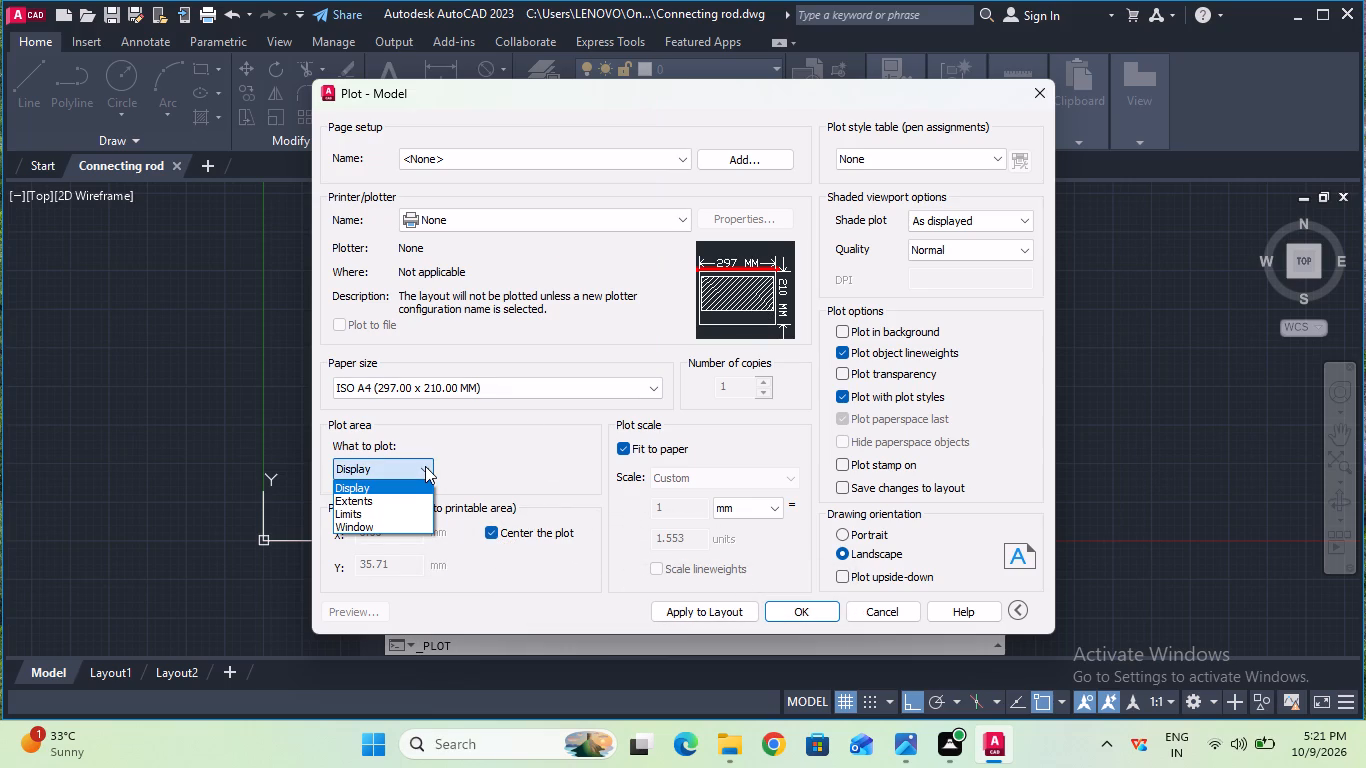
click(421, 524)
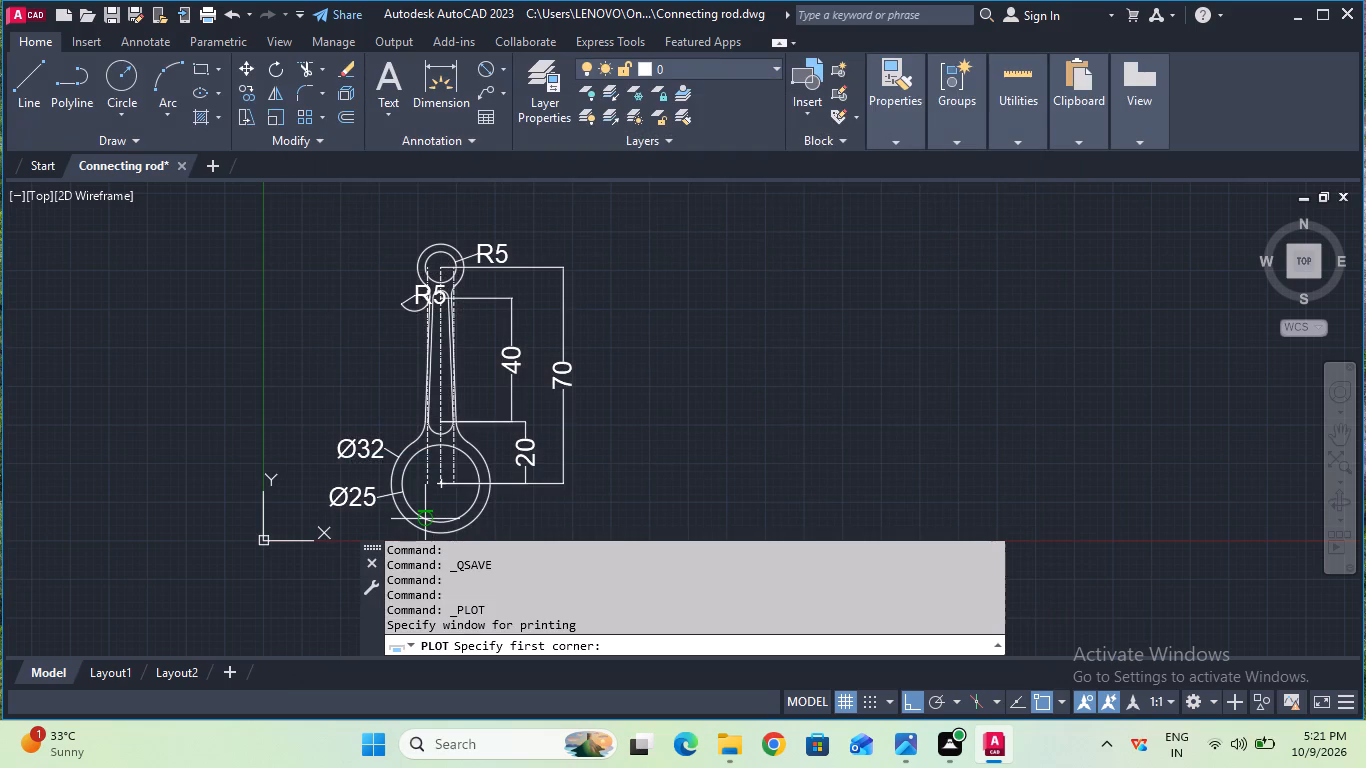
click(277, 210)
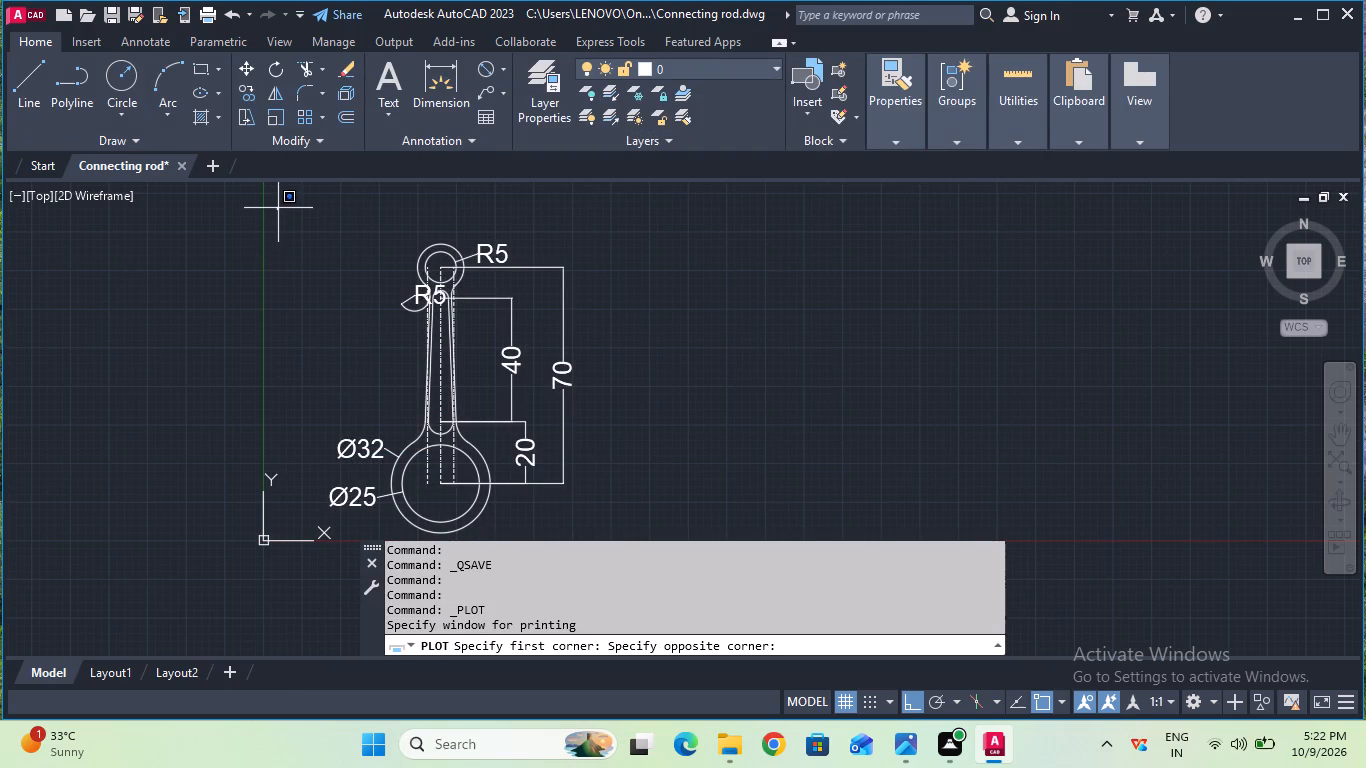
click(635, 539)
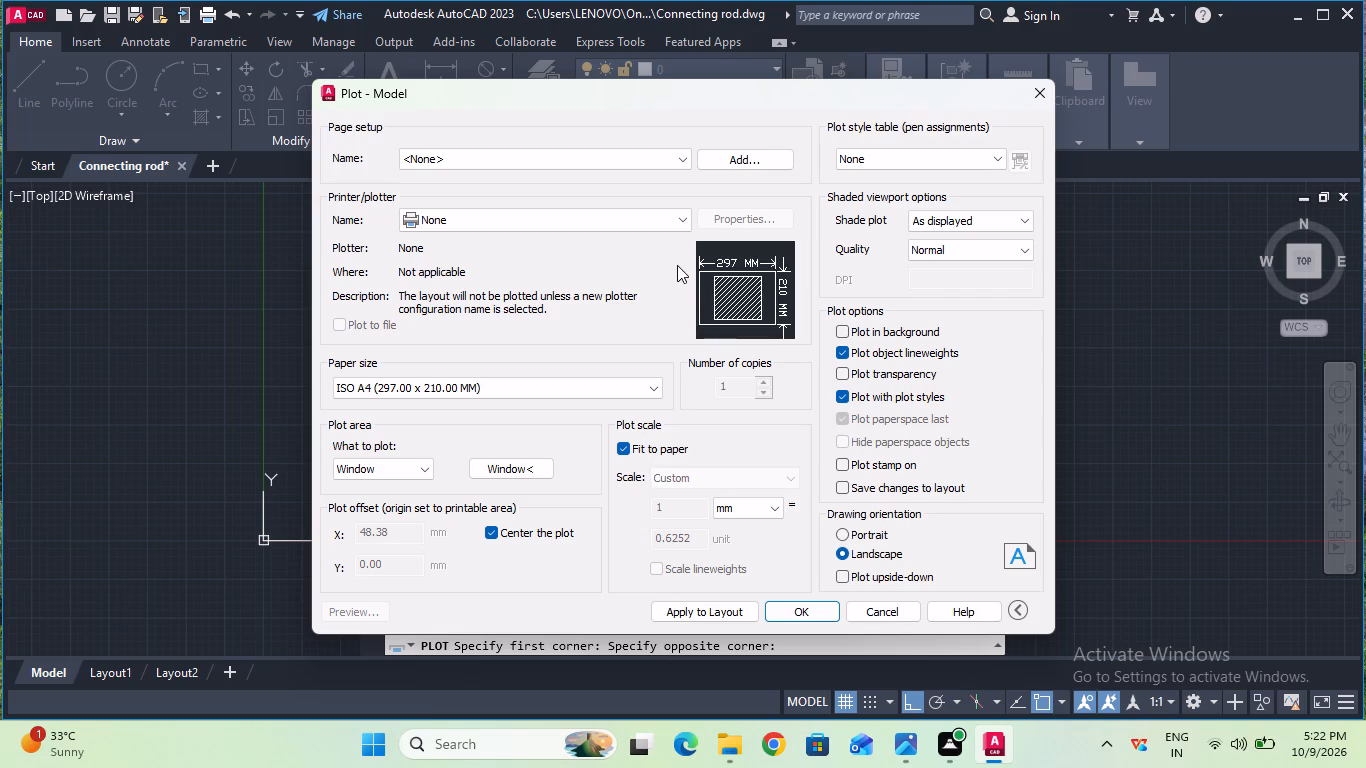
Plot with DWG To PDF.pc3 to Connecting rod-Model.pdf in Documents, and close the PDF after viewing it.
click(678, 223)
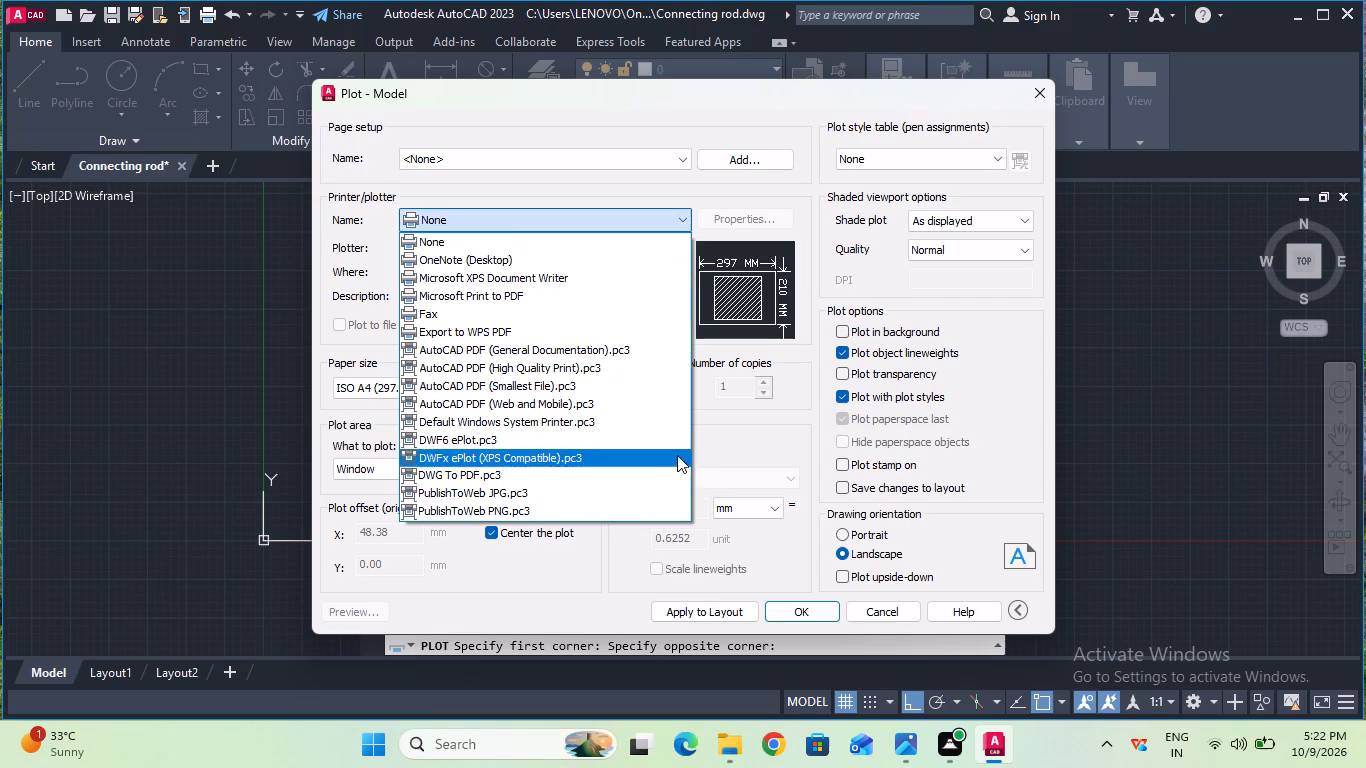
click(672, 474)
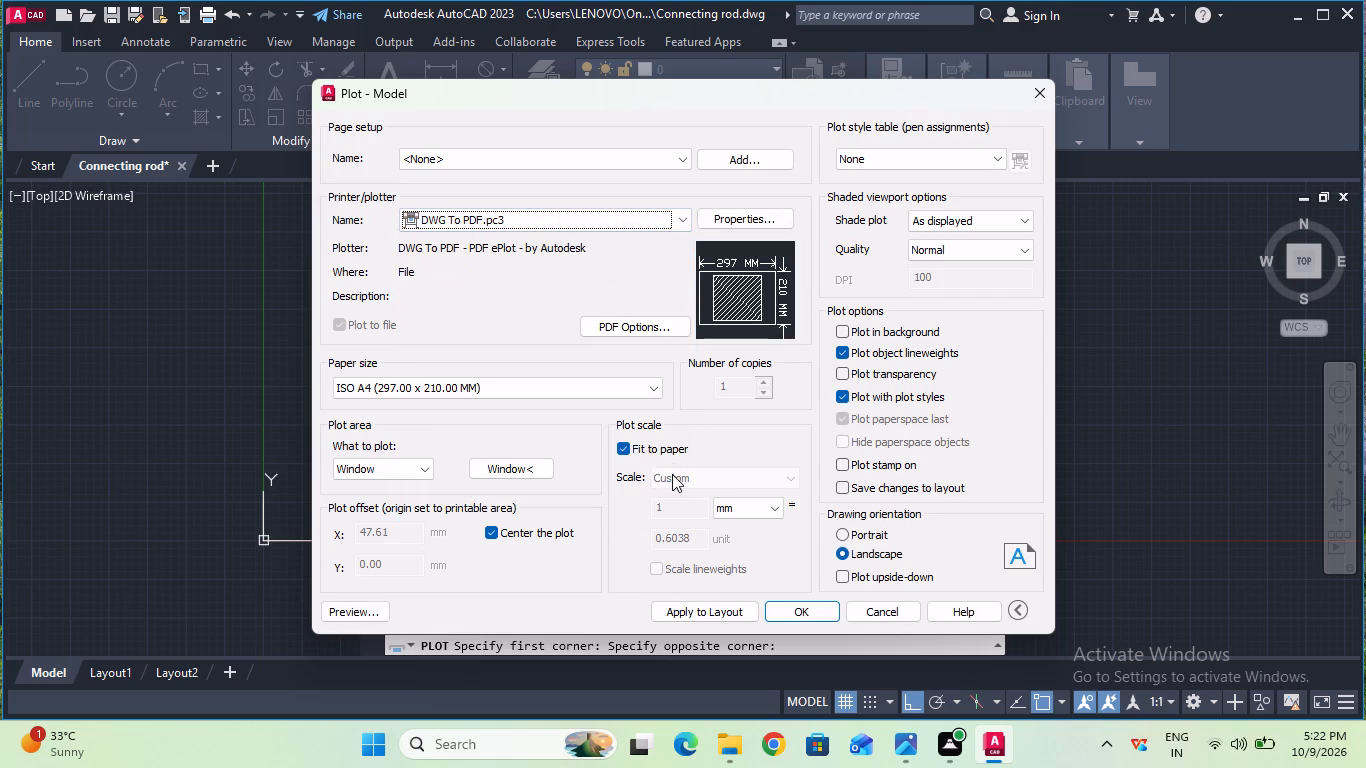
click(791, 606)
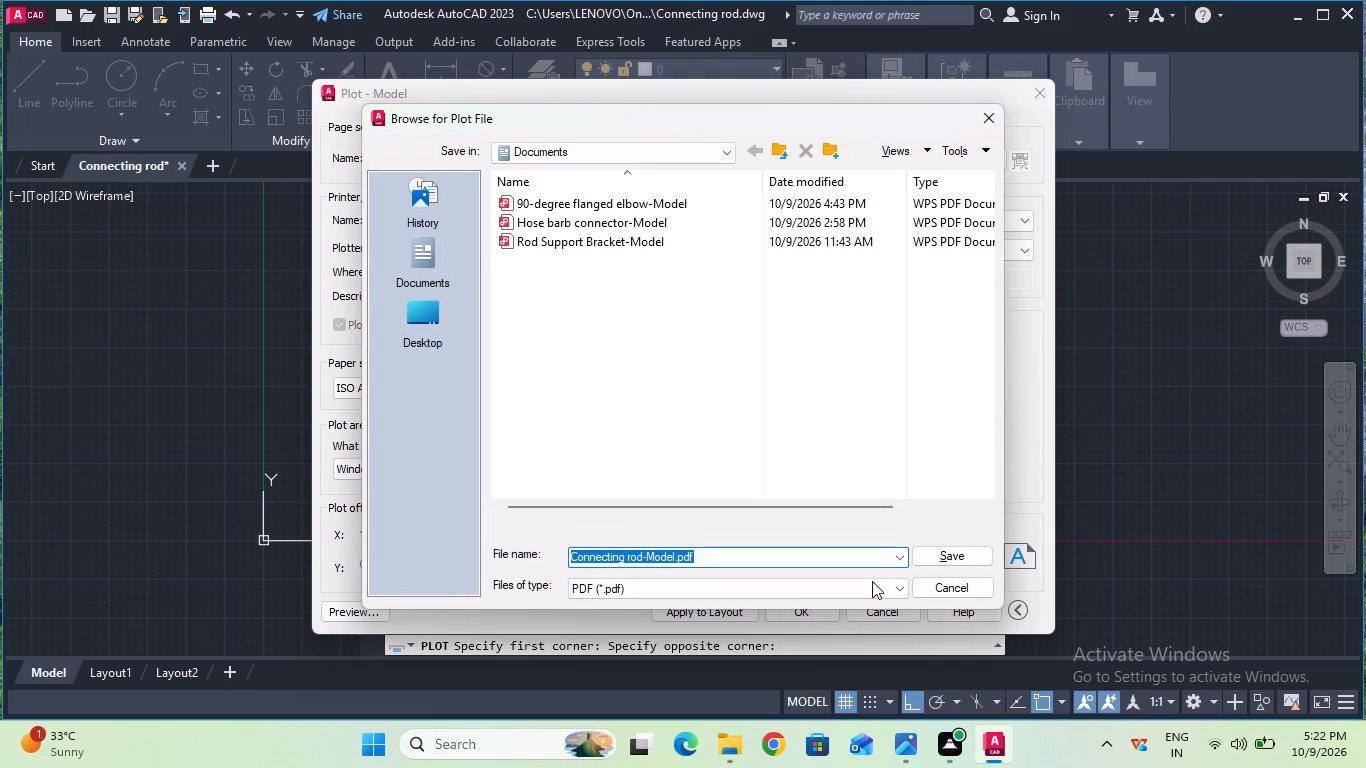
click(923, 563)
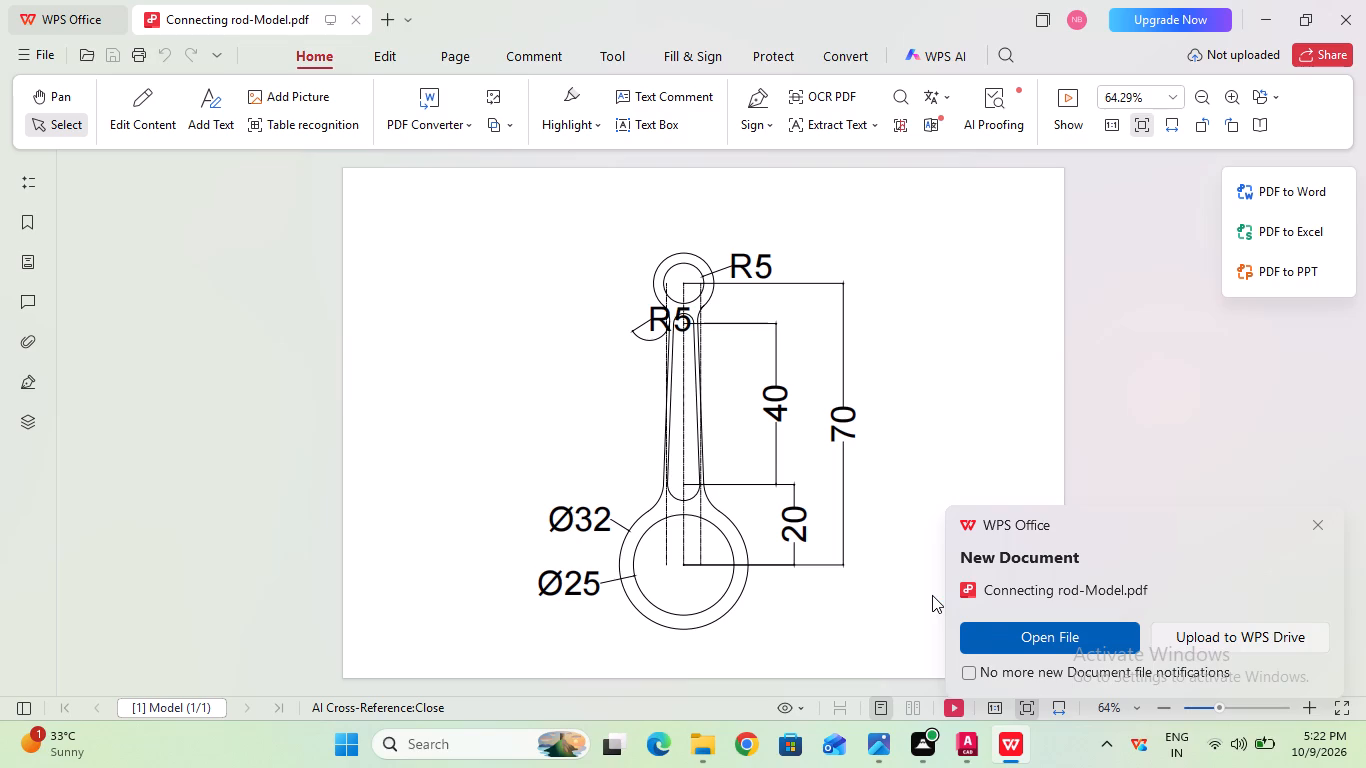
scroll(932, 595, down, 3)
click(1365, 0)
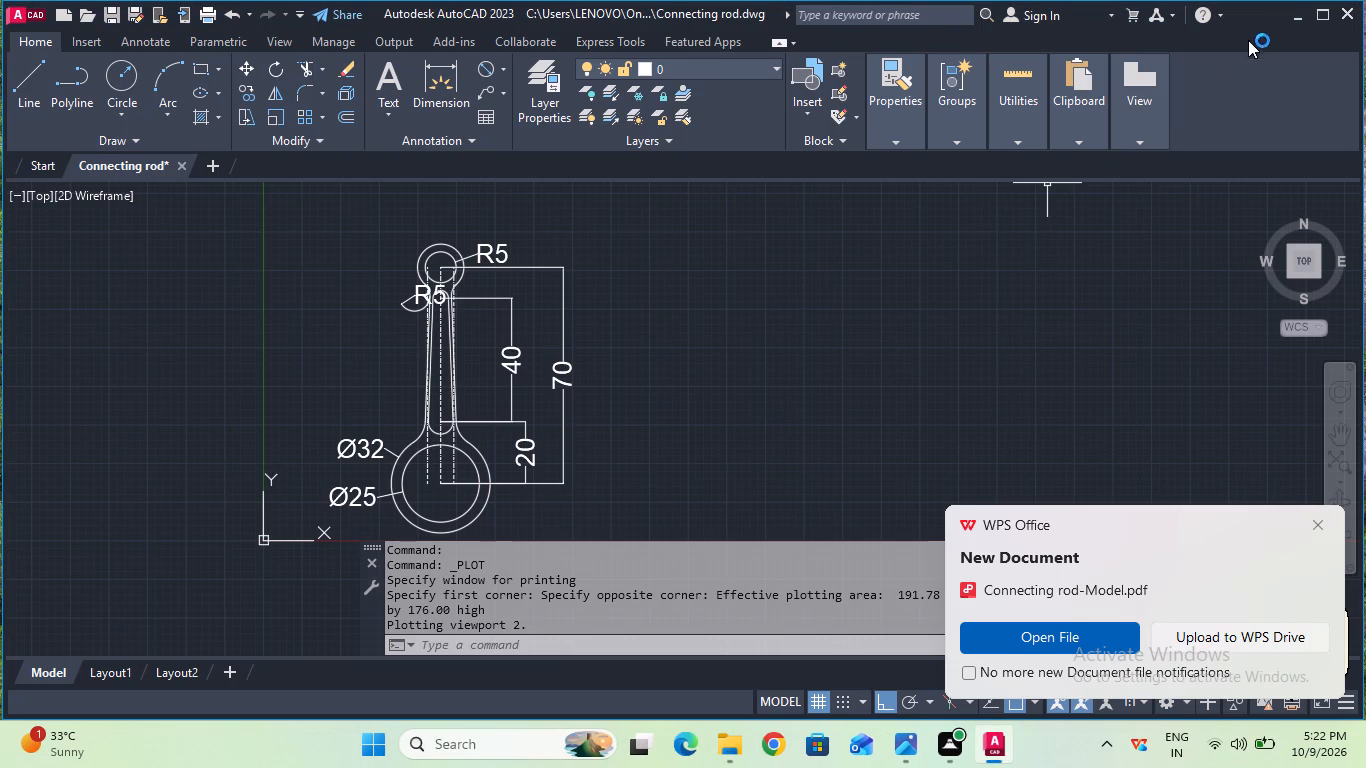
Quit AutoCAD, saving the changes to Connecting rod.dwg, and dismiss the WPS Office new-document notification.
click(1345, 8)
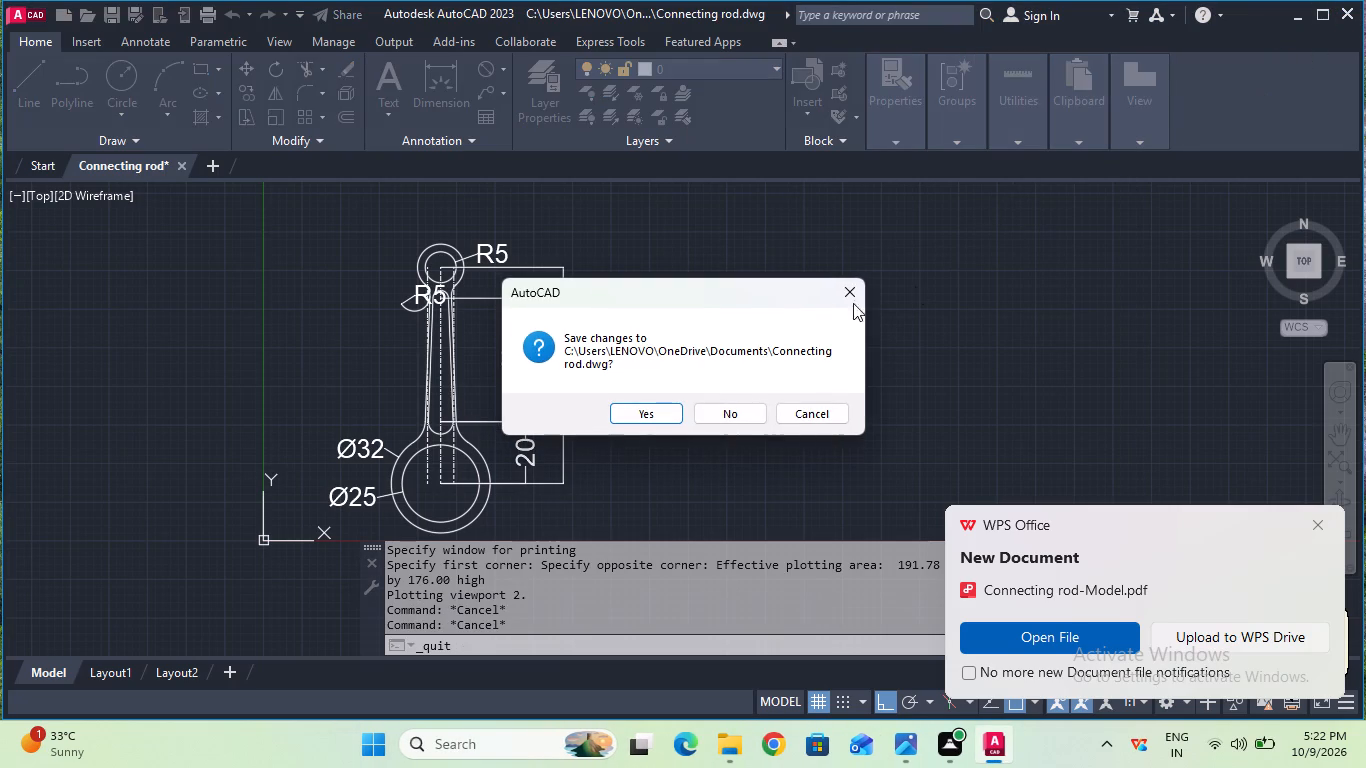
click(663, 417)
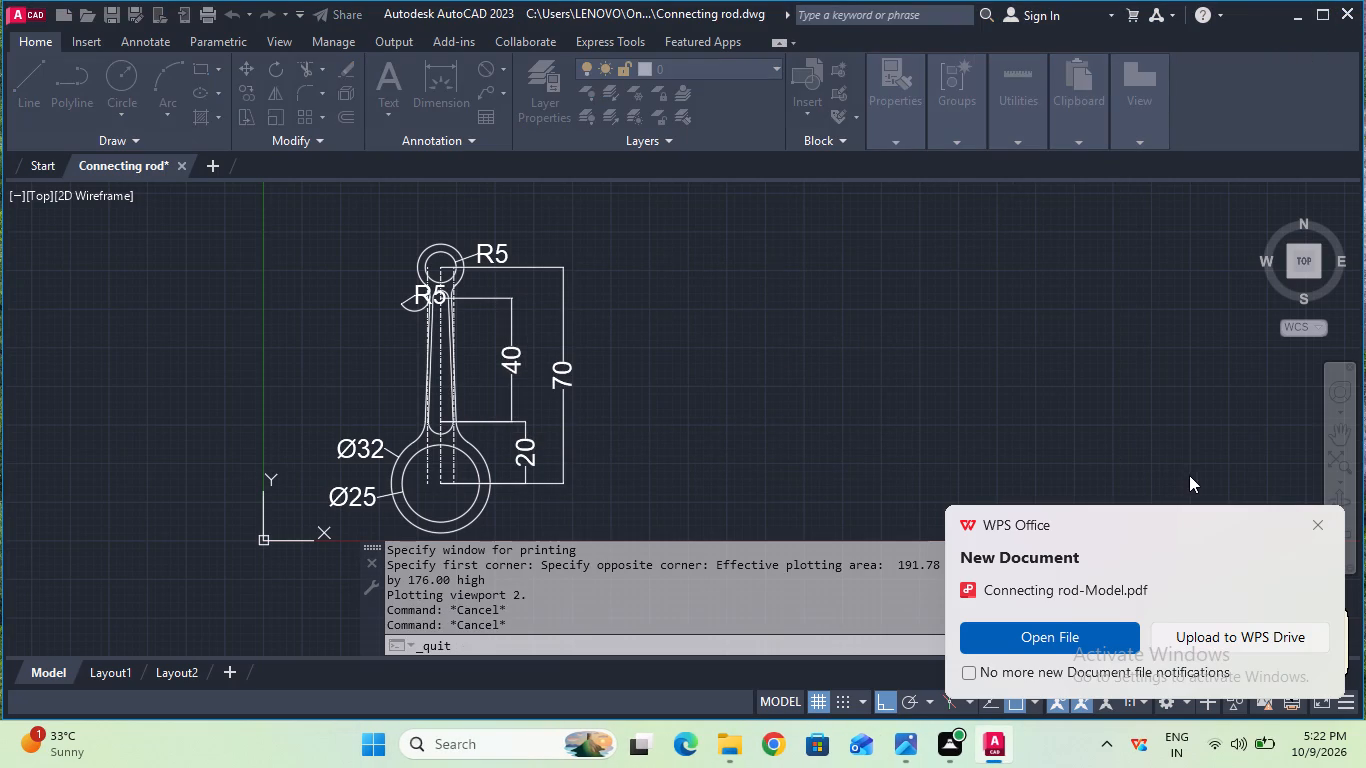
click(1322, 527)
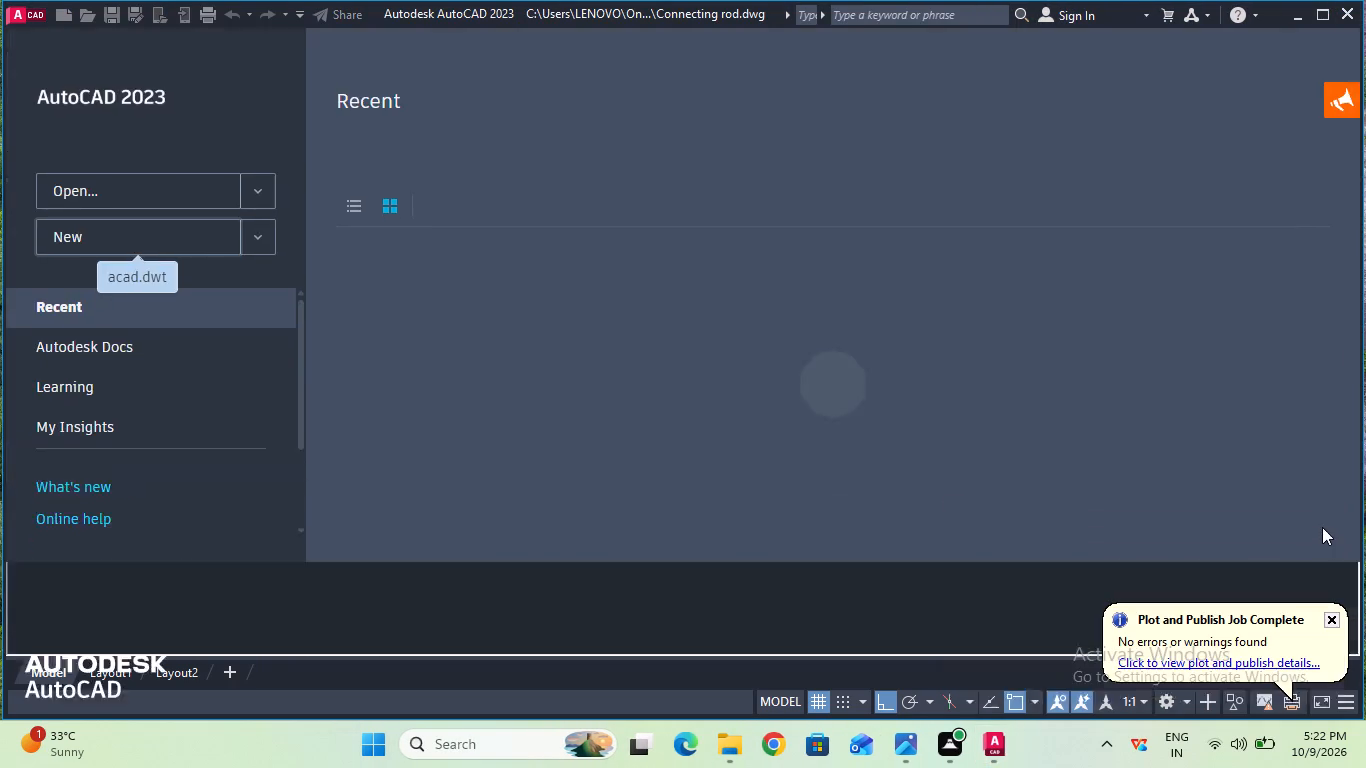